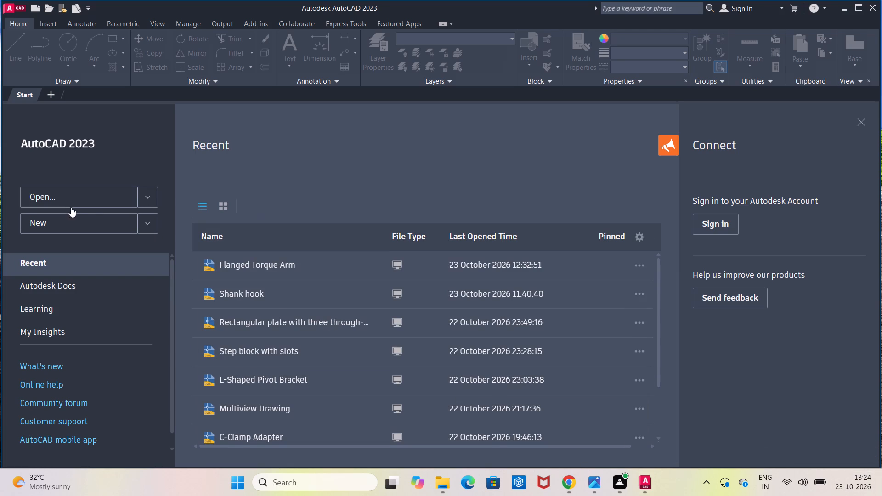
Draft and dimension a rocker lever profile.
Create a new blank drawing.
left_click(74, 221)
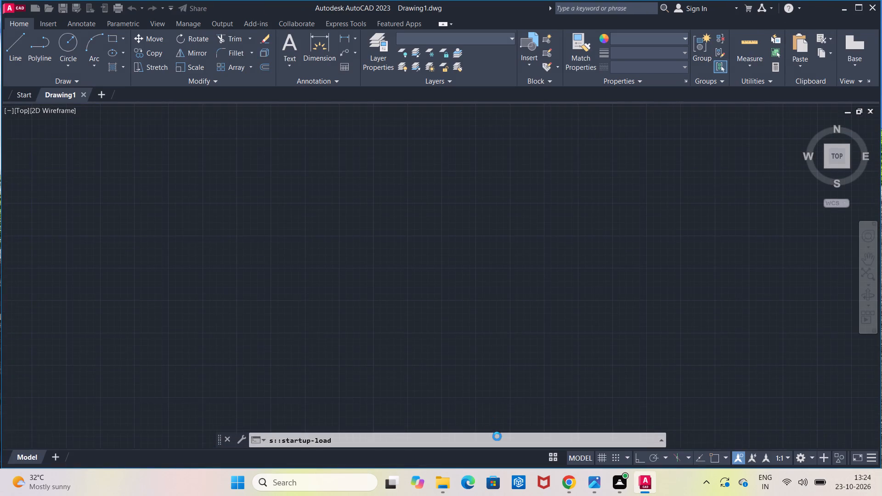
Turn on command log file recording with LOGFILEON.
left_click(492, 440)
type("logf")
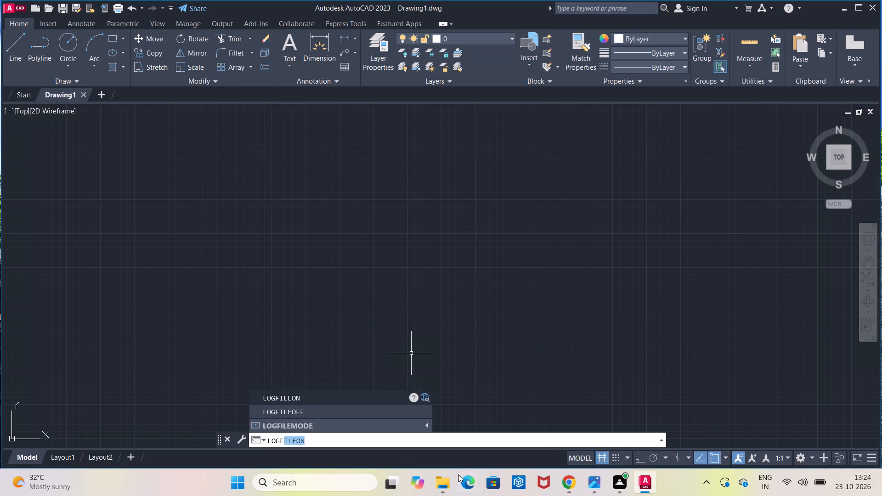
left_click(339, 400)
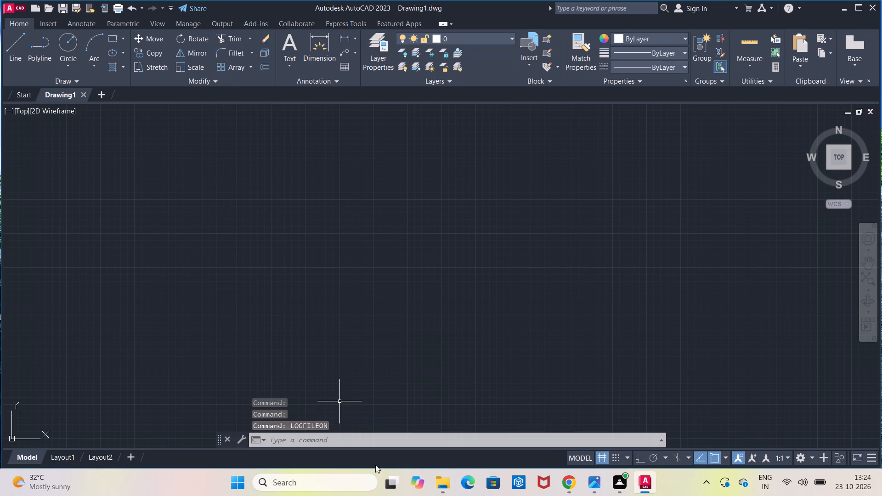
Configure the drawing units with a length precision of 0, keeping decimal type and millimetres.
left_click(379, 441)
type("units")
key("Return")
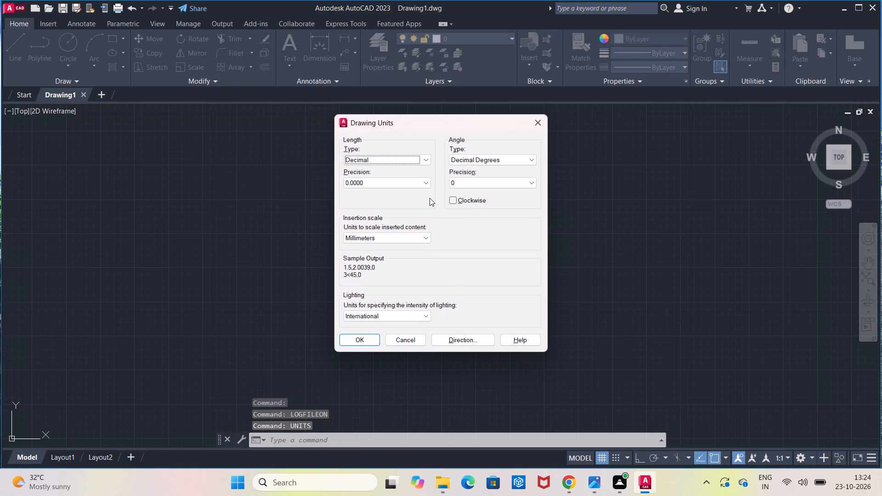
left_click(422, 181)
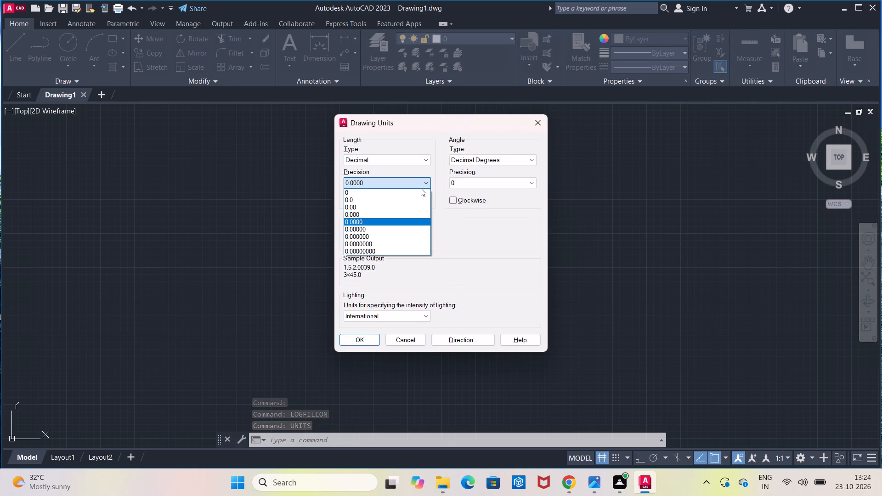
left_click(421, 192)
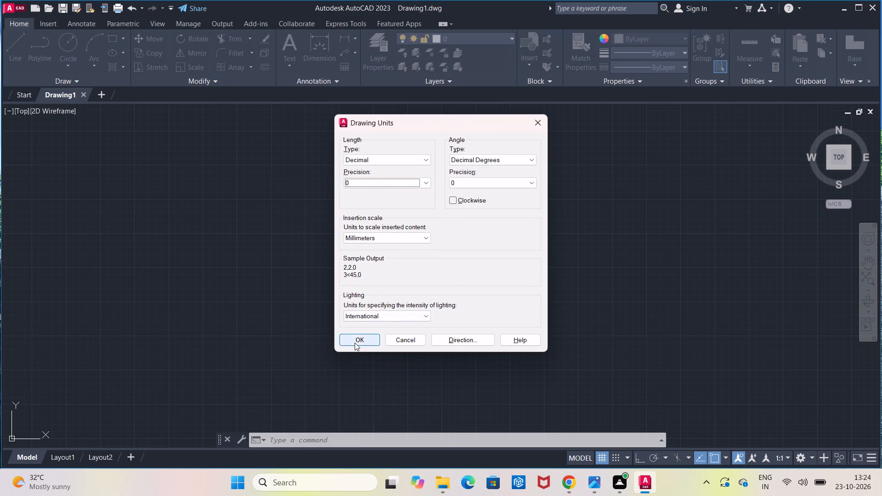
left_click(355, 343)
Modify the ISO-25 dimension style so its linear dimensions use a precision of 0.
left_click(360, 439)
key("d")
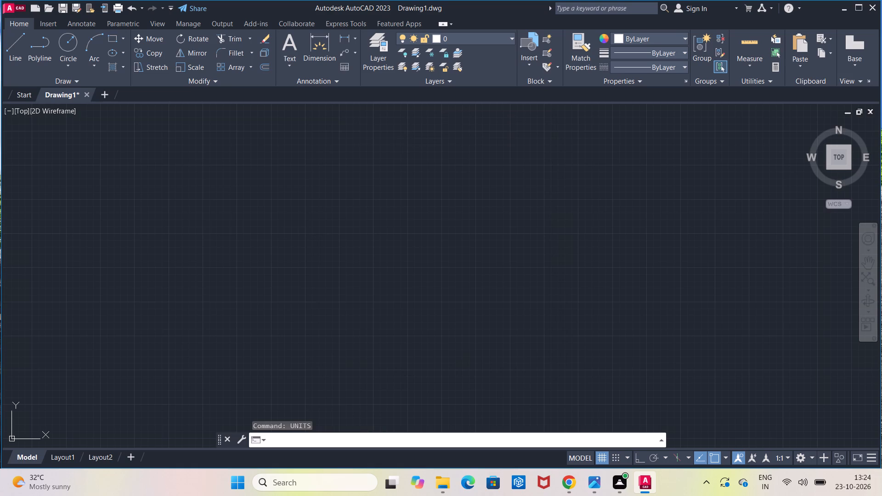
key("Return")
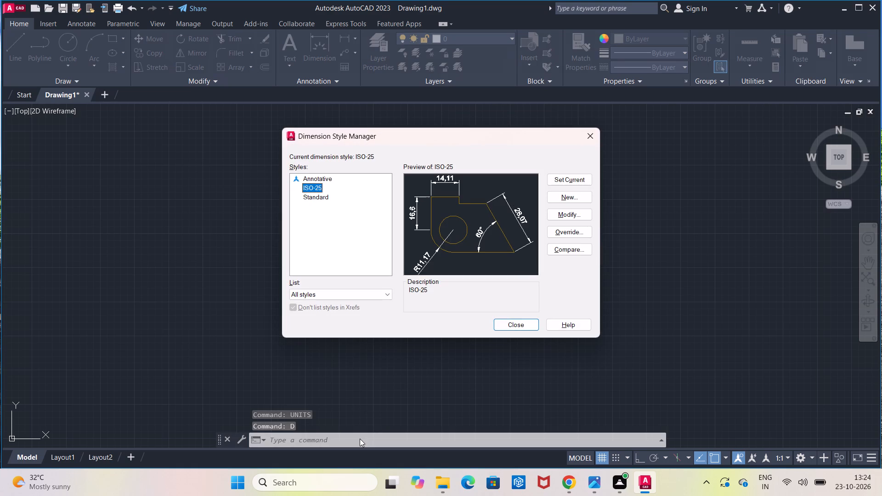
left_click(591, 211)
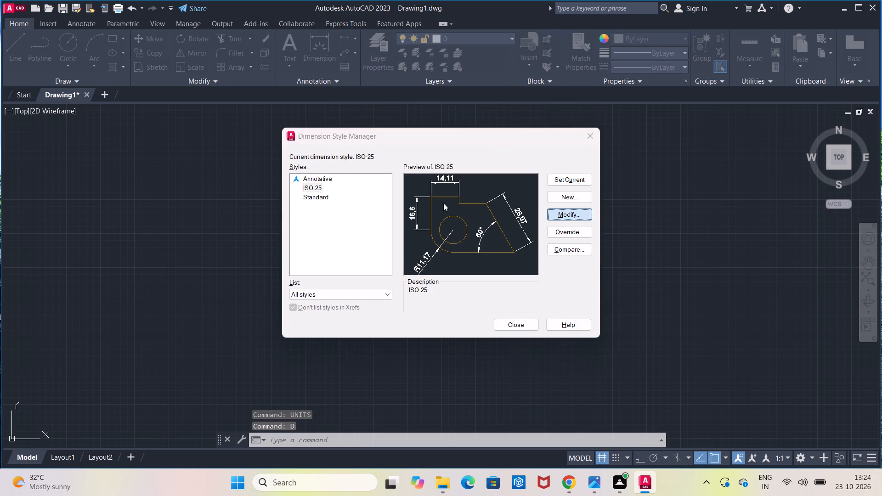
left_click(402, 159)
left_click(405, 157)
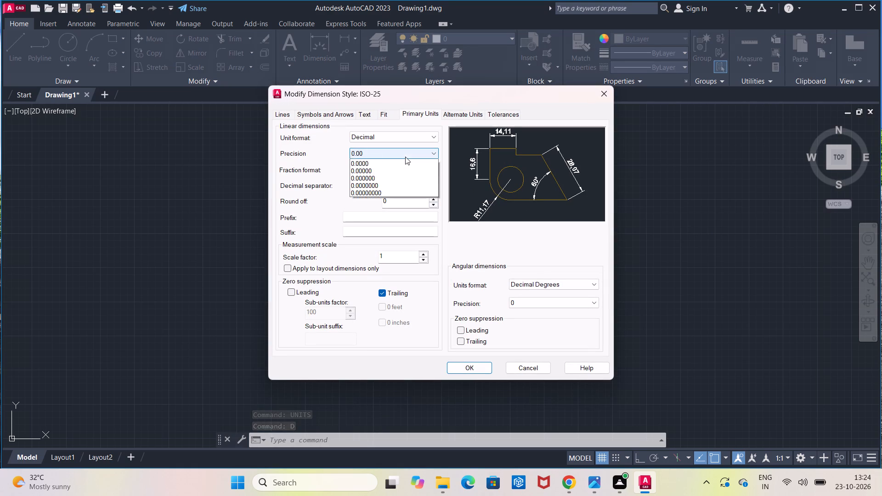
left_click(411, 165)
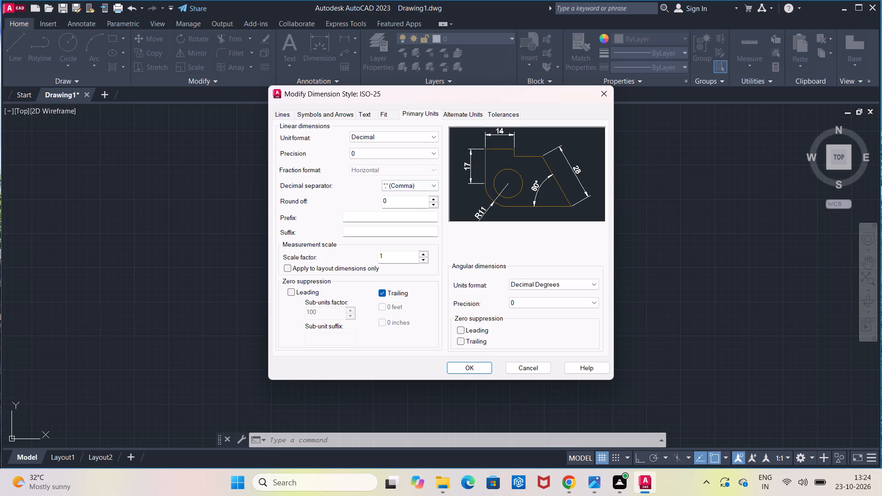
Set the ISO-25 dimension text height to 6 with ISO standard text alignment and apply the style changes.
left_click(370, 118)
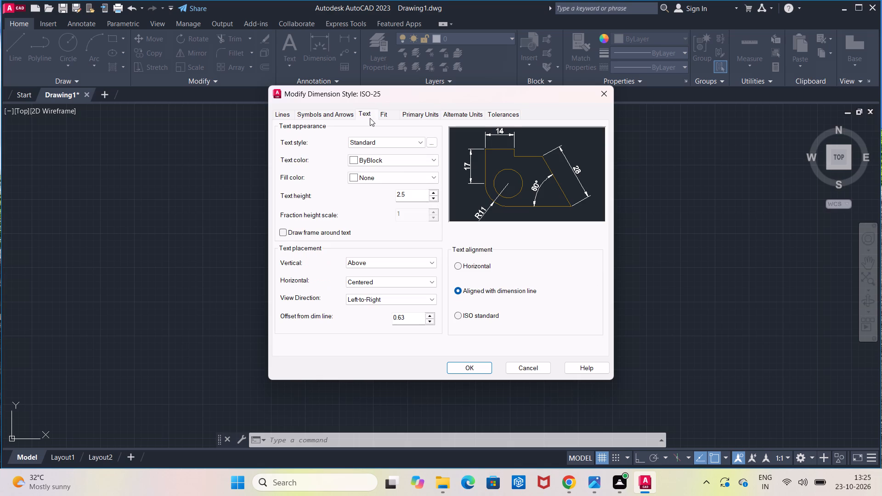
left_click(406, 197)
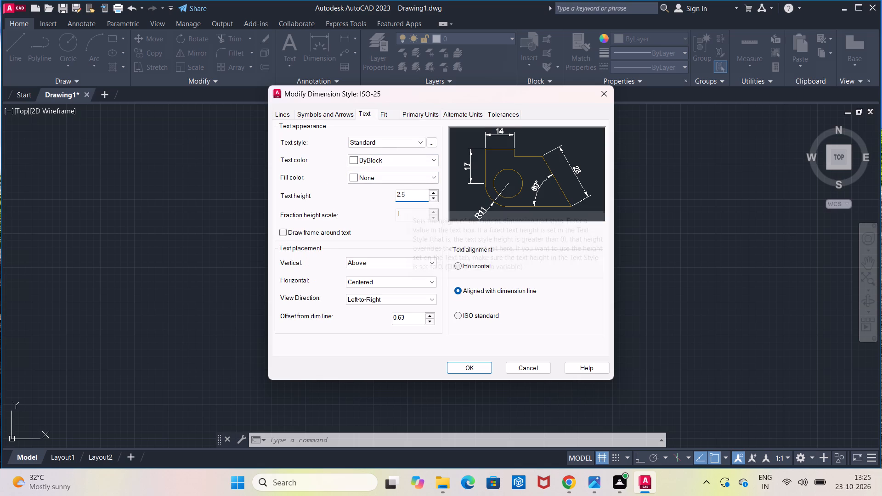
key("BackSpace")
key("BackSpace")
key("BackSpace")
key("BackSpace")
key("6")
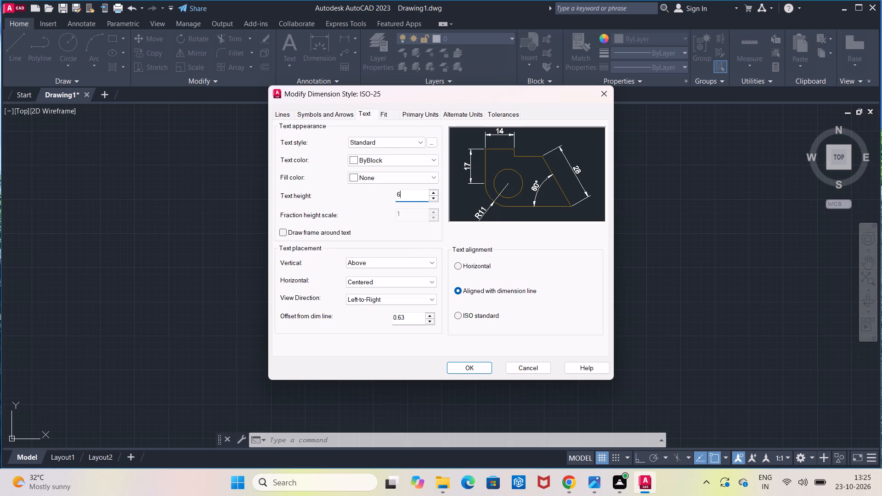
left_click(491, 321)
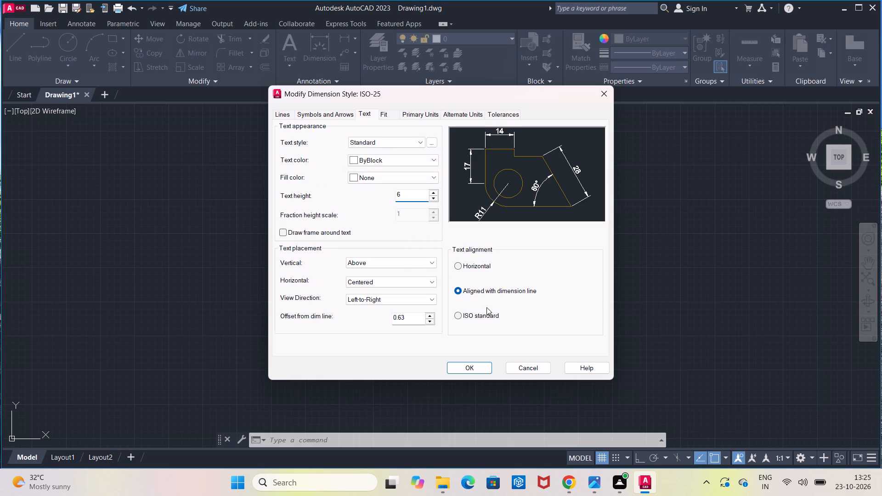
left_click(490, 315)
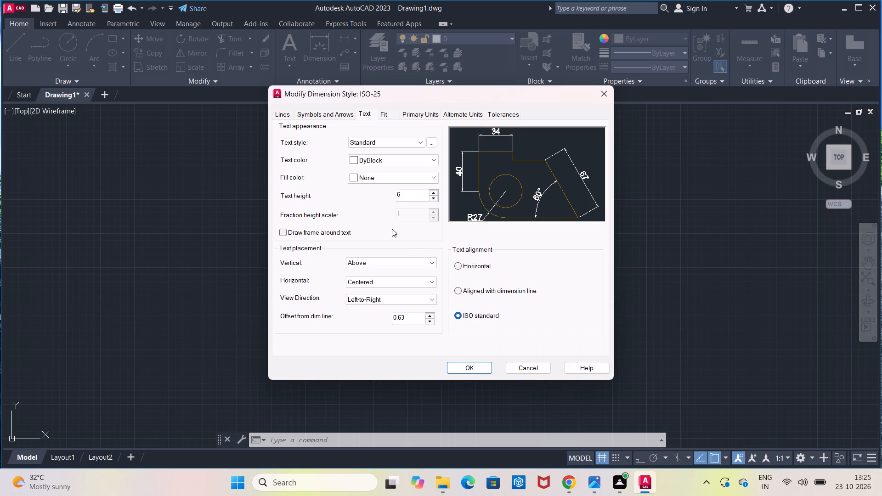
left_click(395, 116)
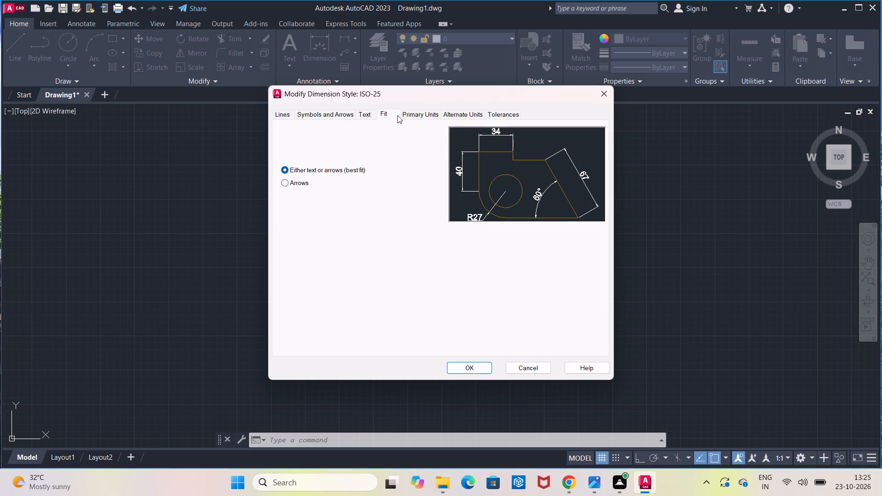
left_click(407, 111)
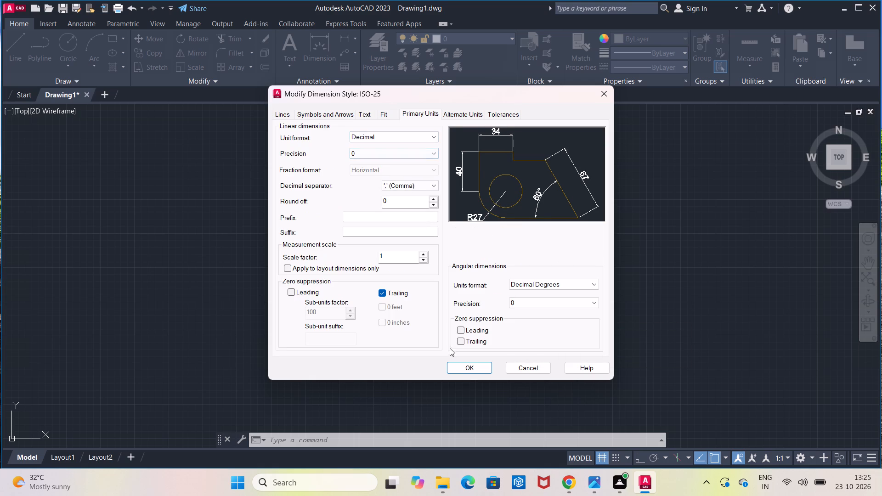
left_click(466, 372)
Make ISO-25 the current dimension style and close the style manager.
left_click(573, 184)
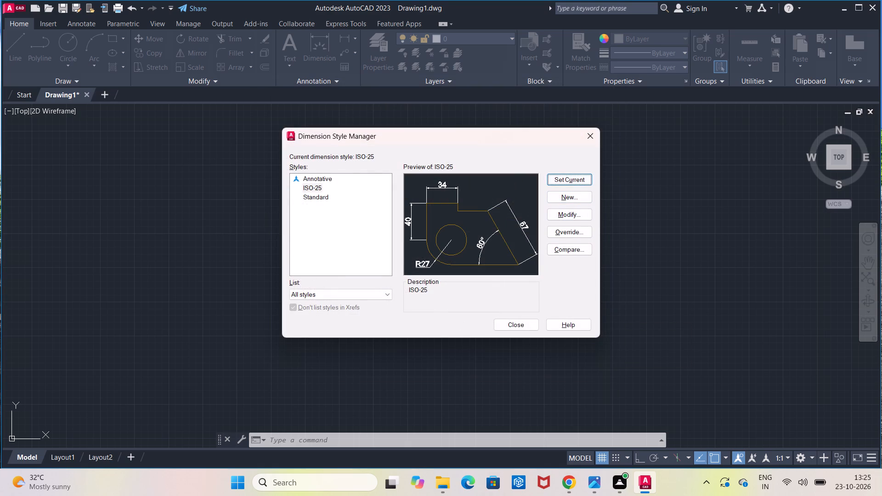
left_click(528, 323)
Set the model space limits from 0,0 to 100,100 and fit the view to the whole limits area.
left_click(430, 444)
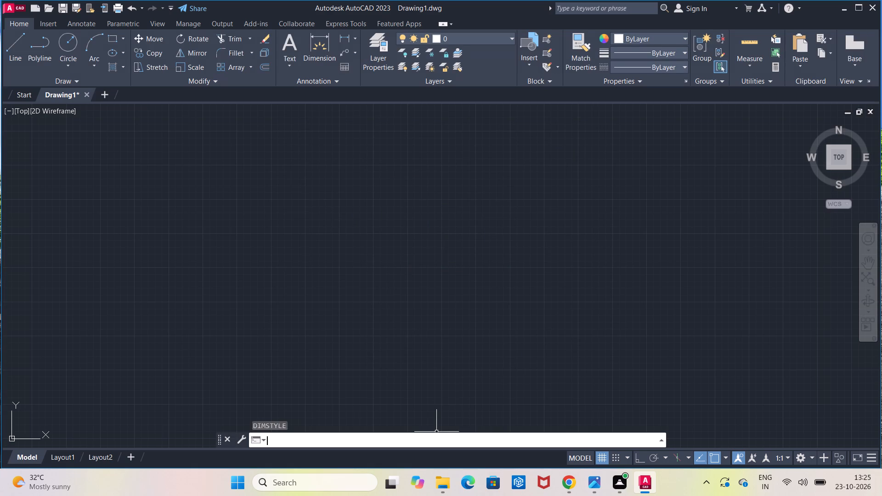
type("loim")
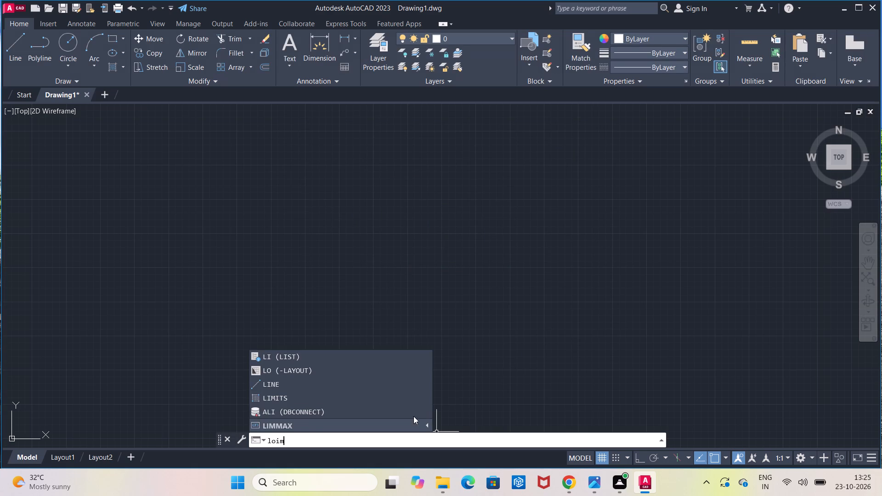
left_click(391, 404)
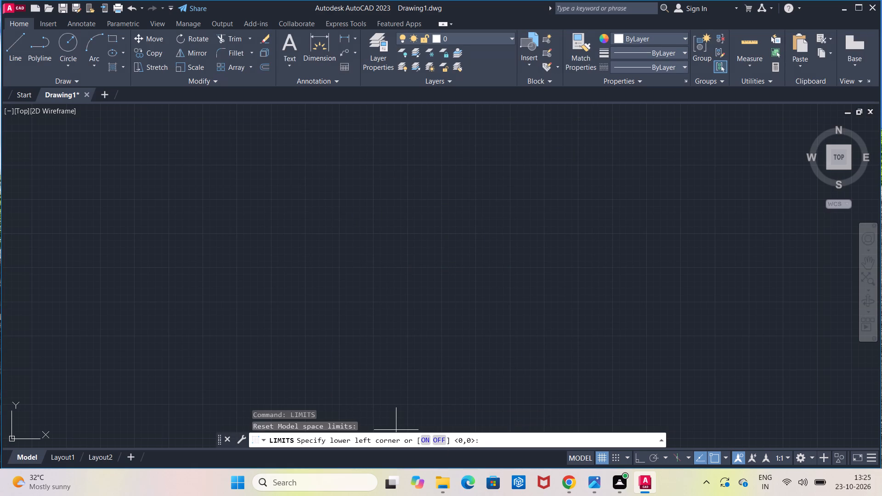
left_click(481, 438)
type("0,0")
key("Return")
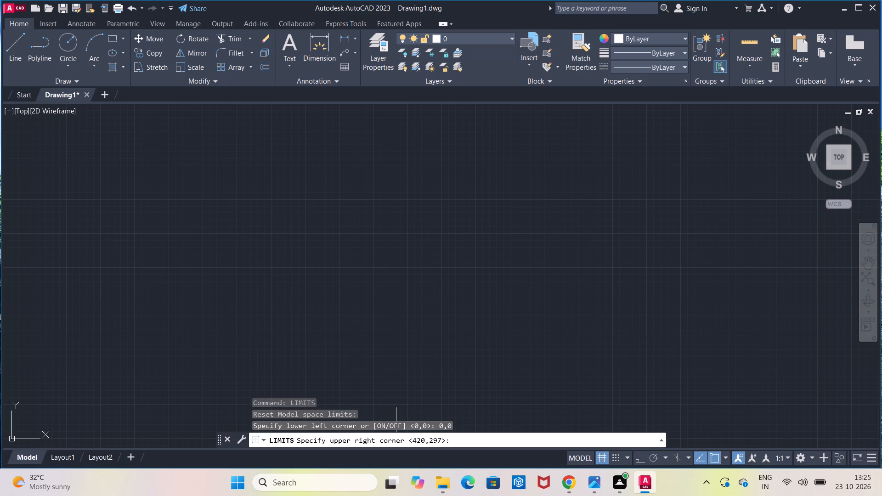
key("1")
type("00,1")
type("00")
key("Return")
key("z")
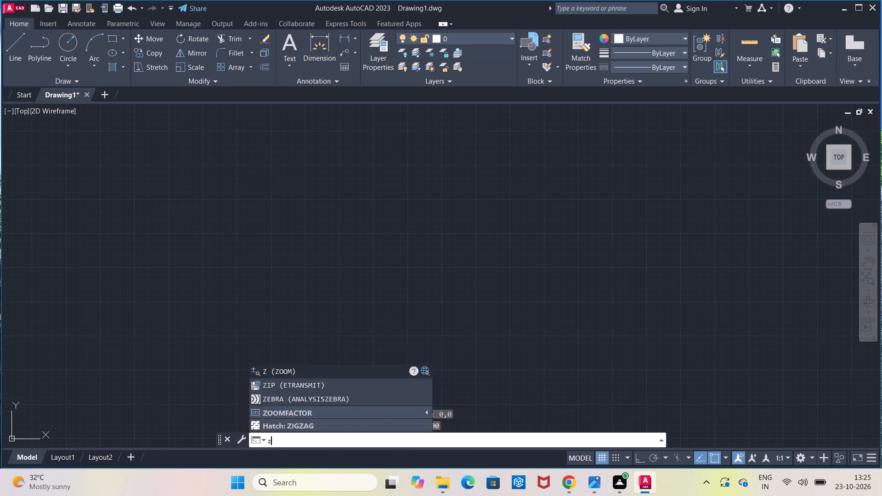
key("Return")
key("a")
key("Return")
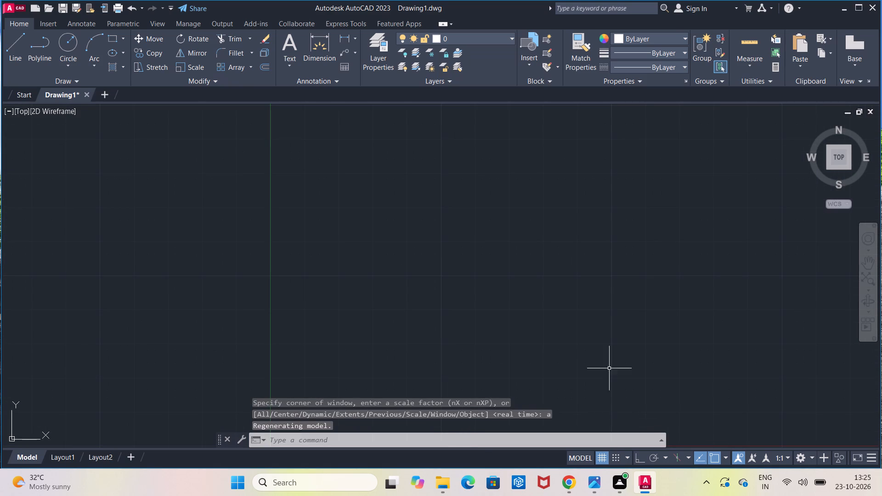
Turn on Ortho mode.
left_click(642, 455)
Draw a circle of diameter 30 by centre and diameter in the empty area above and right of the origin.
scroll(627, 429, "down", 1)
middle_click_drag(625, 426, 554, 402)
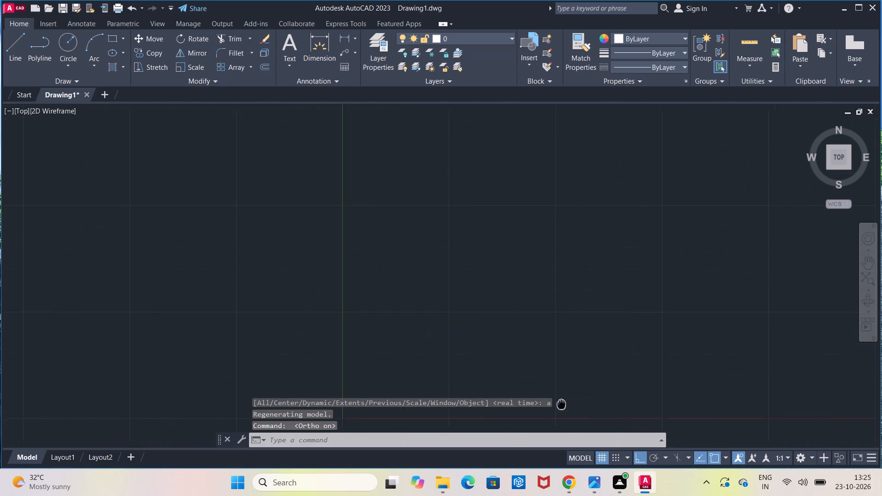
middle_click_drag(554, 402, 449, 387)
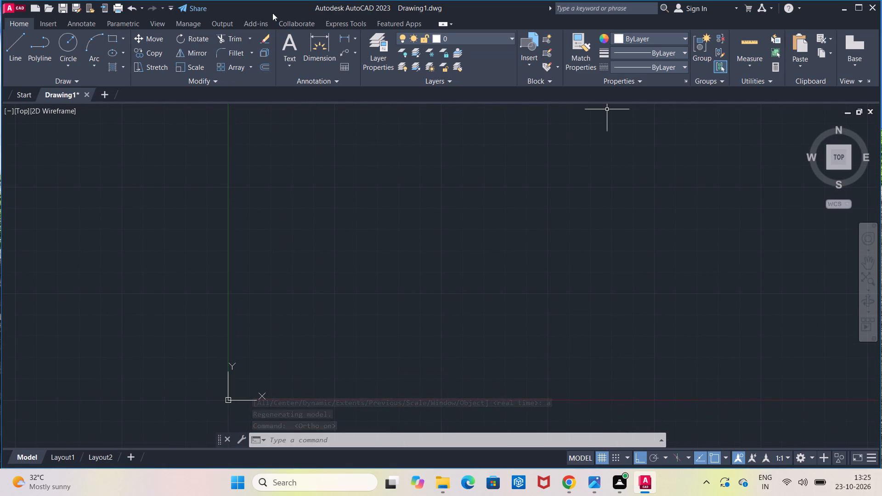
left_click(62, 53)
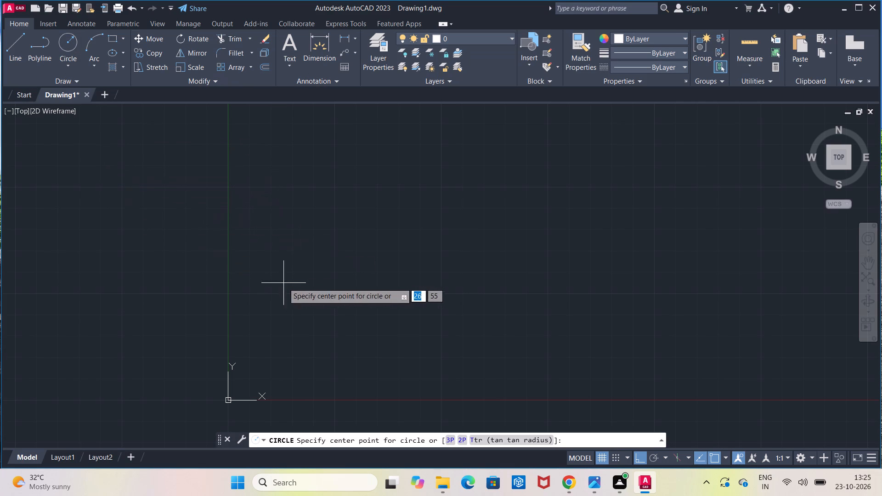
left_click(67, 59)
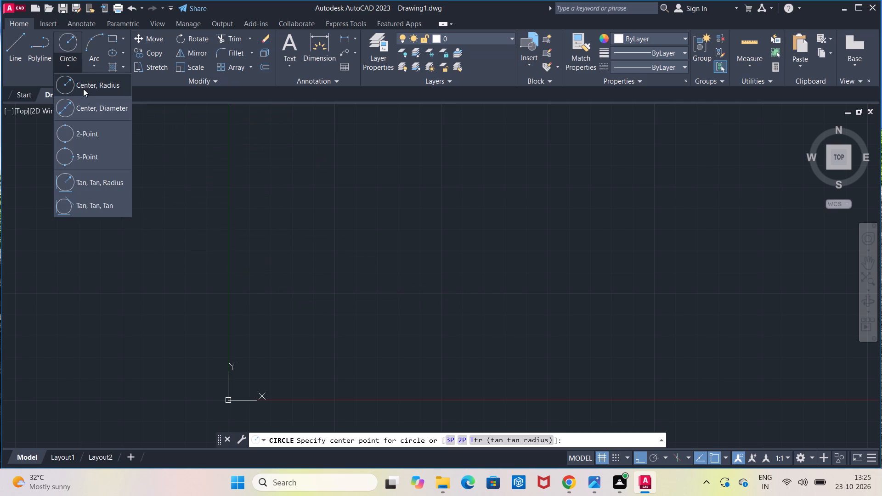
left_click(87, 101)
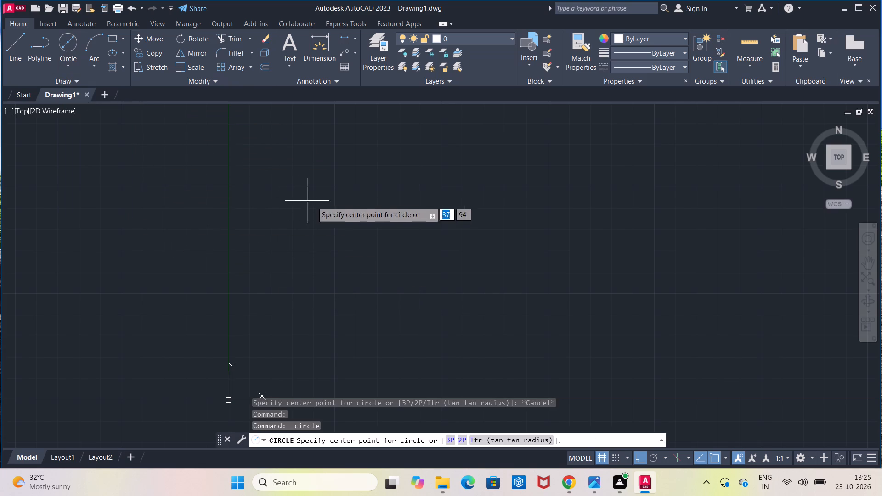
left_click(422, 218)
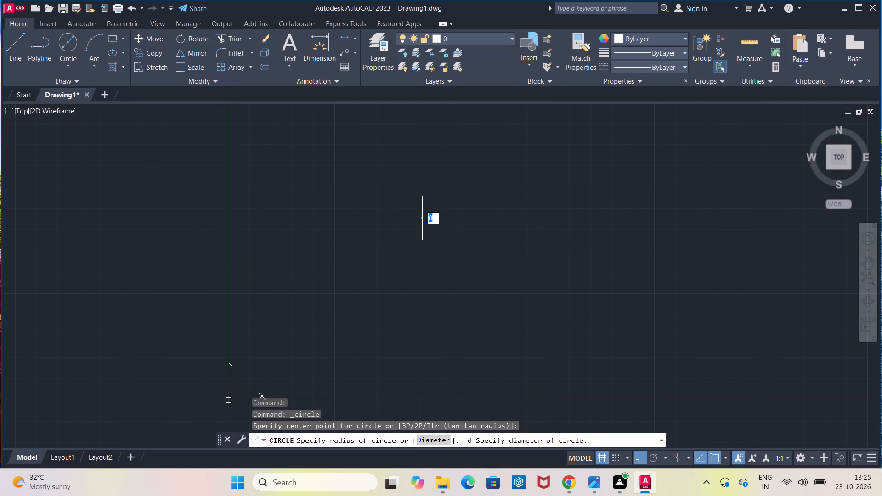
type("30")
key("Return")
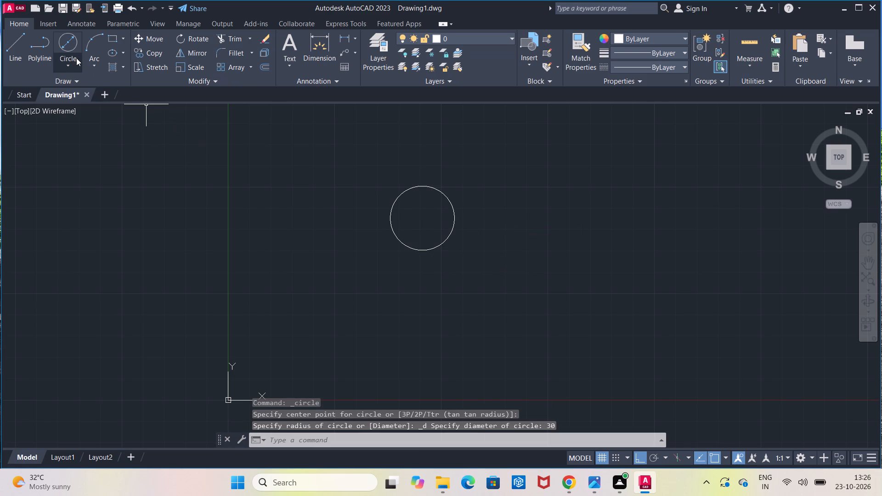
Draw a circle of diameter 40 concentric with the existing diameter 30 circle.
left_click(69, 51)
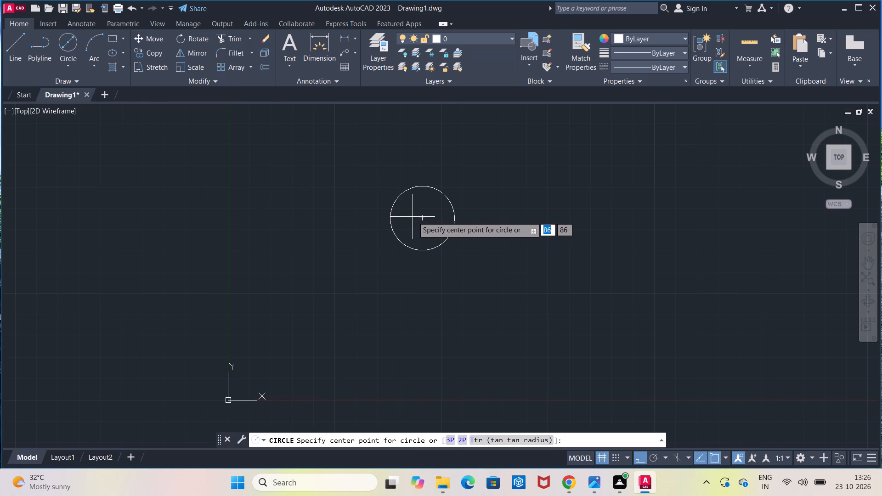
left_click(422, 217)
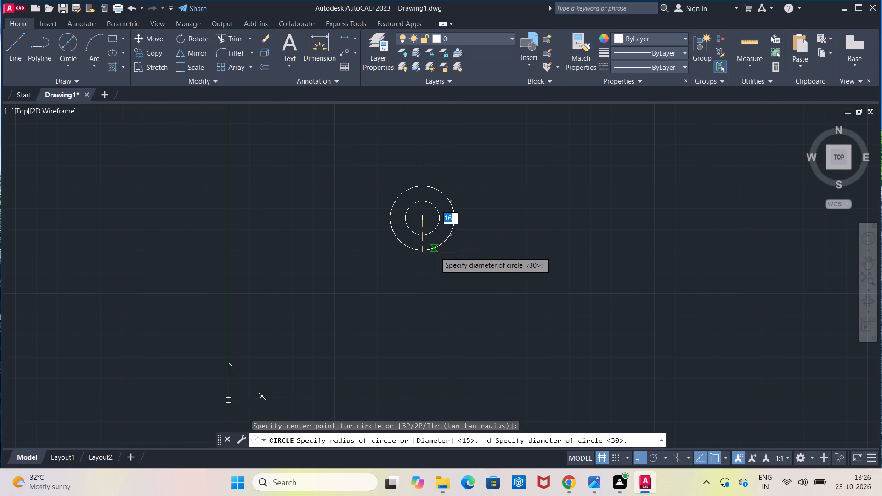
type("40")
key("Return")
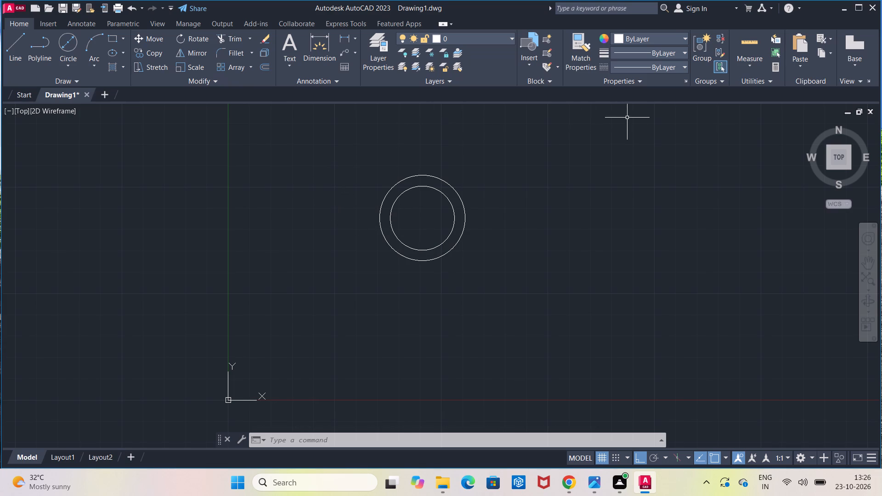
Load the CENTER2 linetype from acadiso.lin into the drawing.
left_click(633, 70)
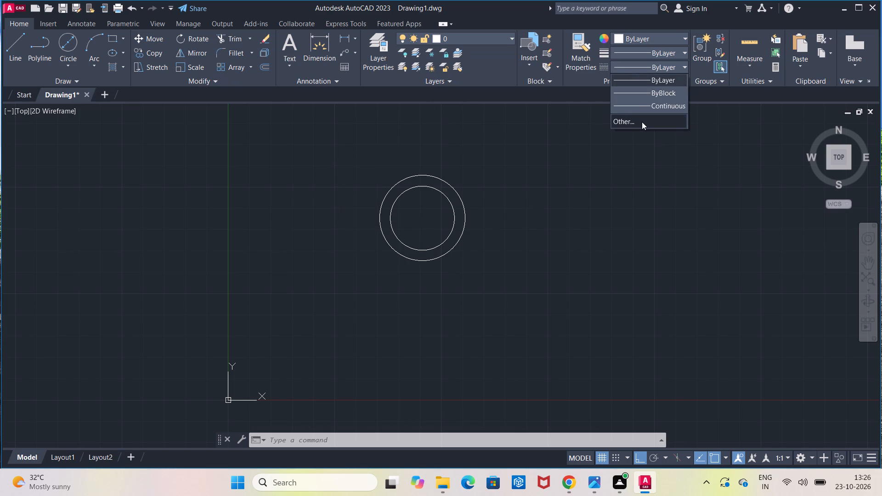
left_click(642, 122)
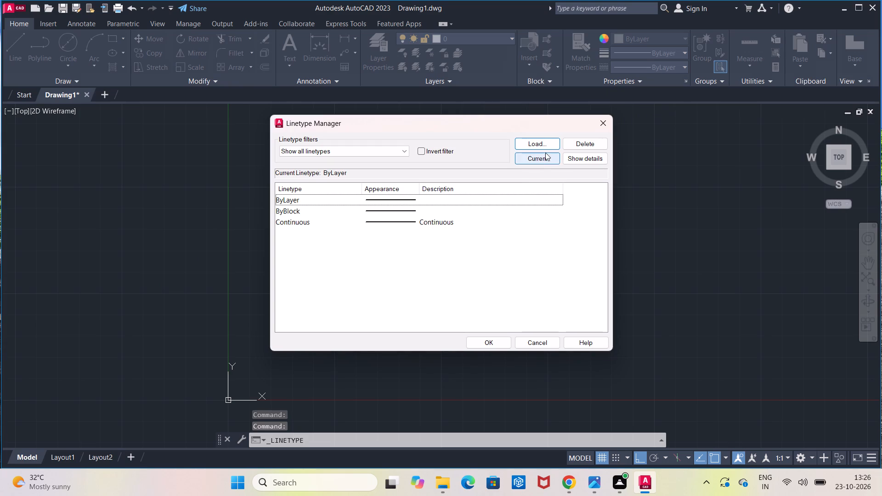
left_click(544, 149)
scroll(507, 223, "down", 3)
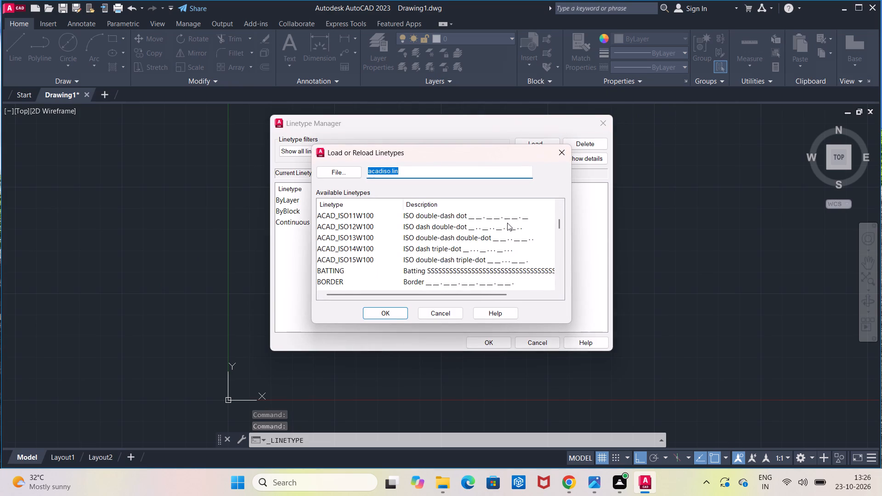
scroll(507, 223, "down", 2)
left_click(429, 263)
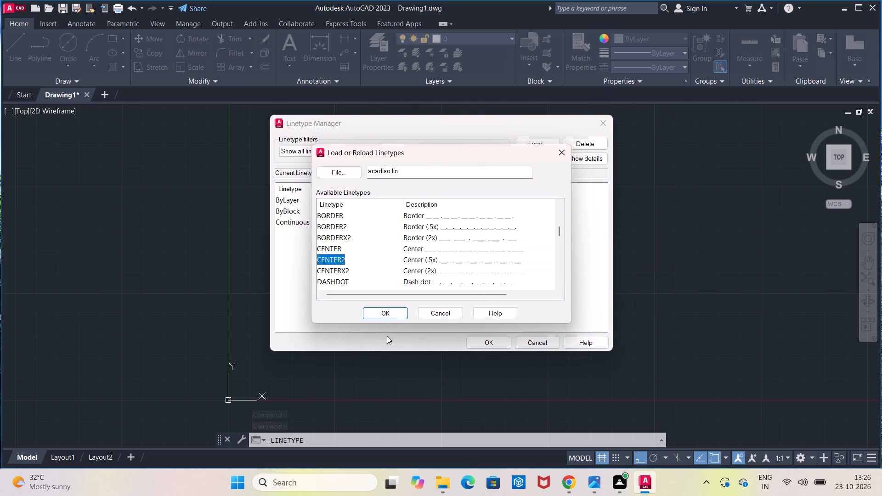
left_click(383, 315)
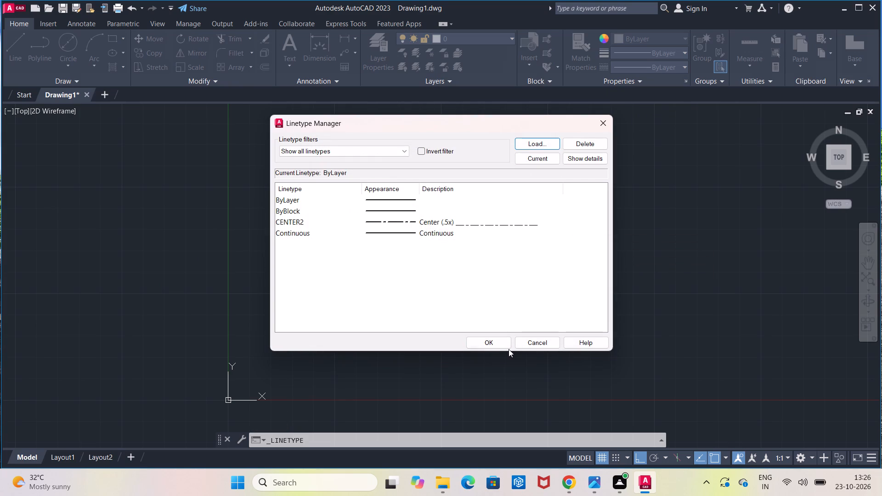
left_click(507, 345)
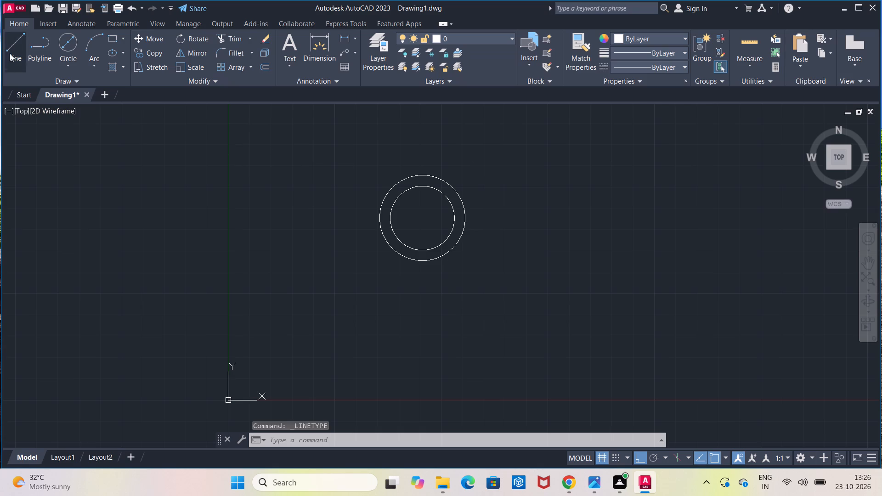
Make CENTER2 the current linetype and draw a 60 mm vertical centreline downward from the concentric circles' centre.
left_click(633, 73)
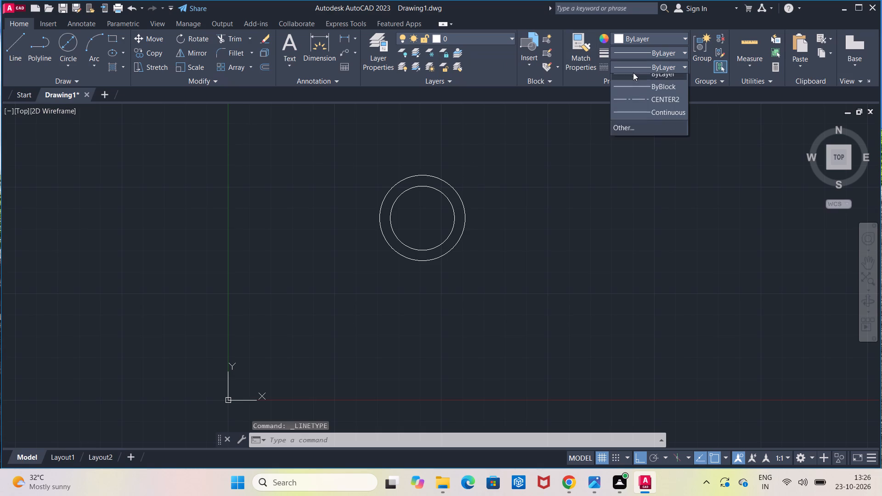
left_click(634, 101)
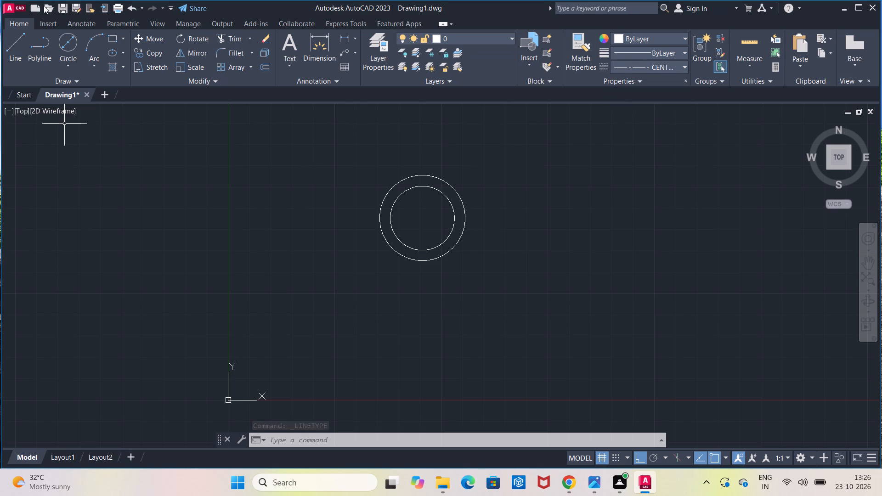
left_click(16, 39)
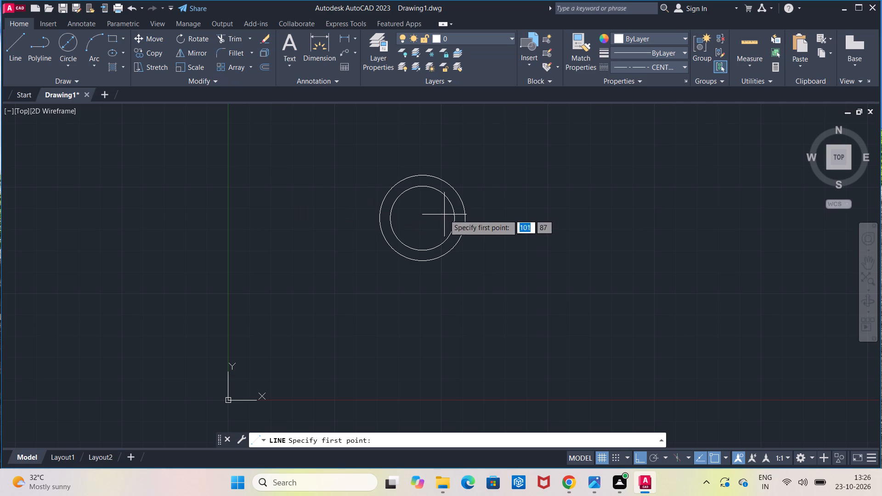
left_click(421, 218)
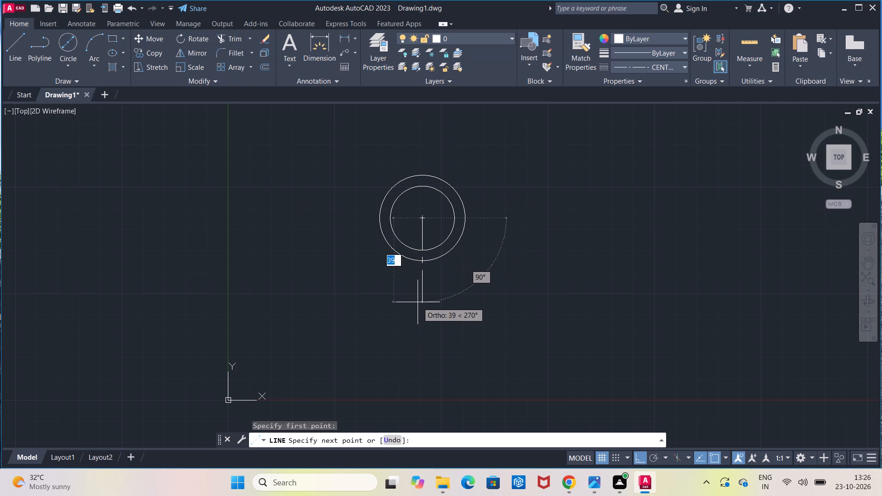
type("60")
key("Return")
key("Escape")
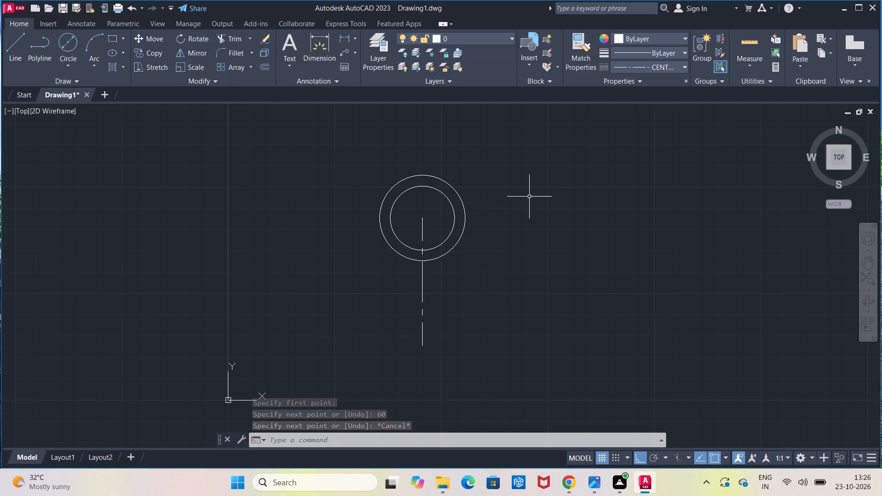
Set the current linetype to ByLayer and draw a circle of radius 10 centred on the centreline's lower end.
left_click(648, 67)
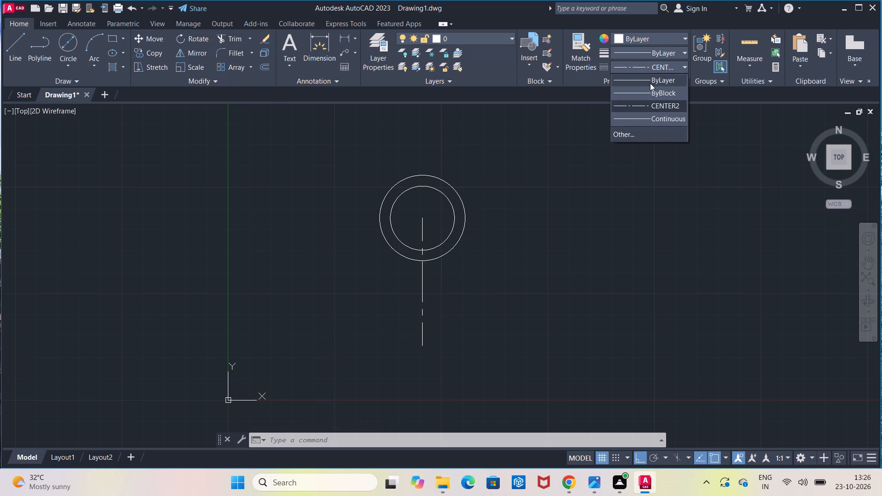
left_click(650, 83)
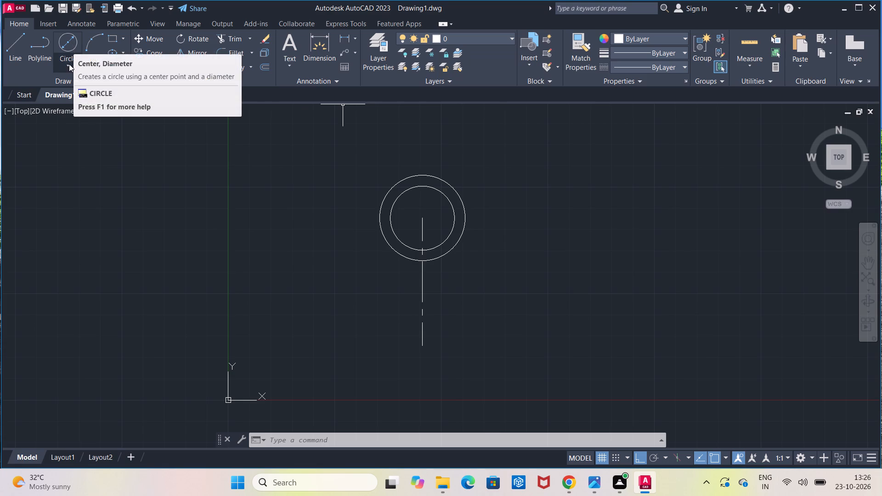
left_click(69, 64)
left_click(84, 84)
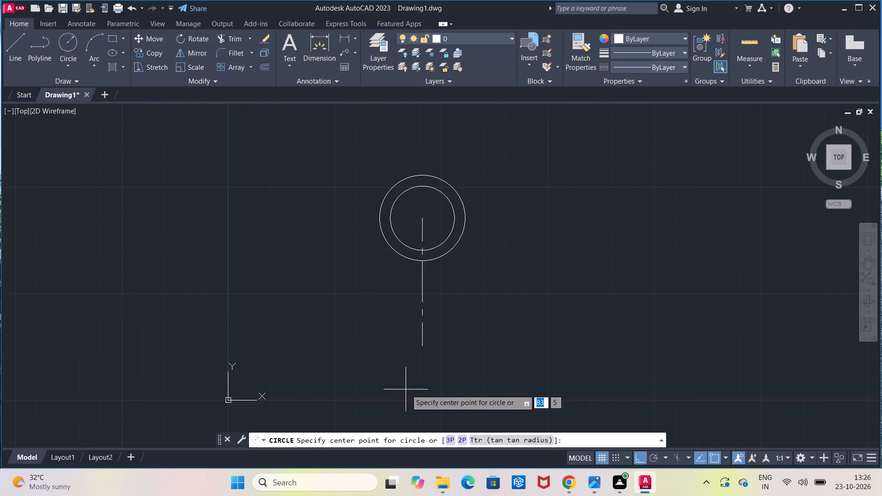
left_click(424, 347)
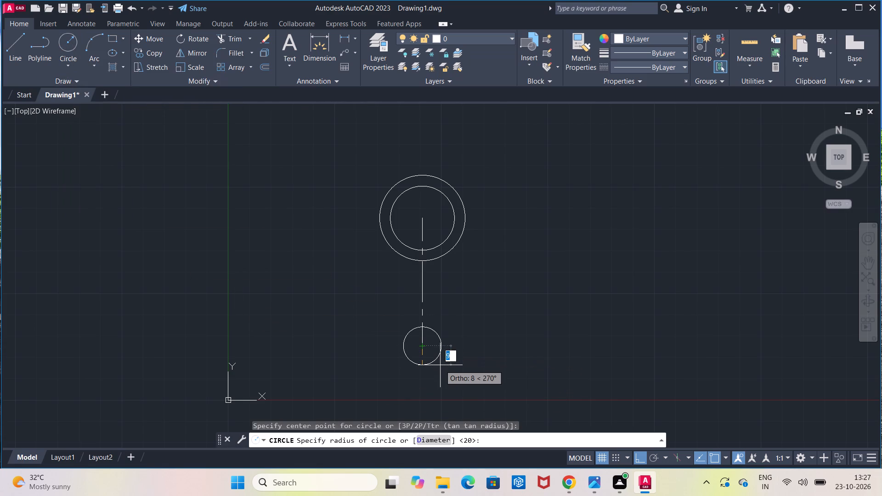
key("1")
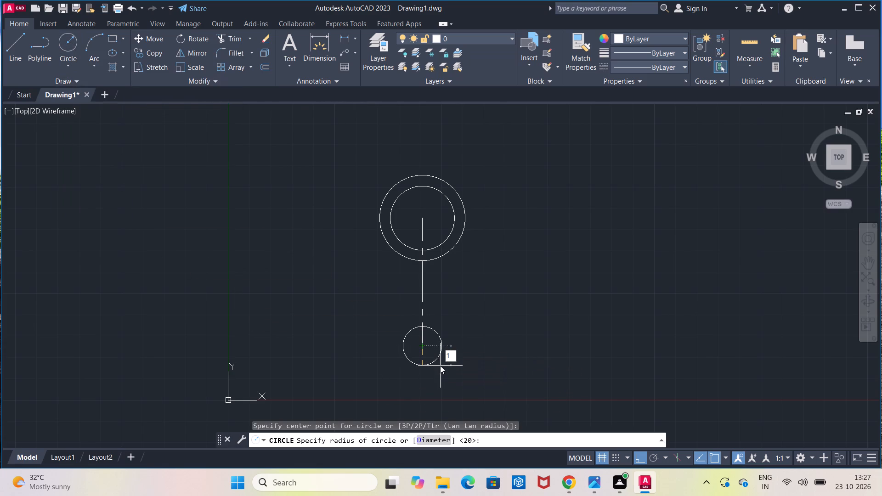
key("0")
key("Return")
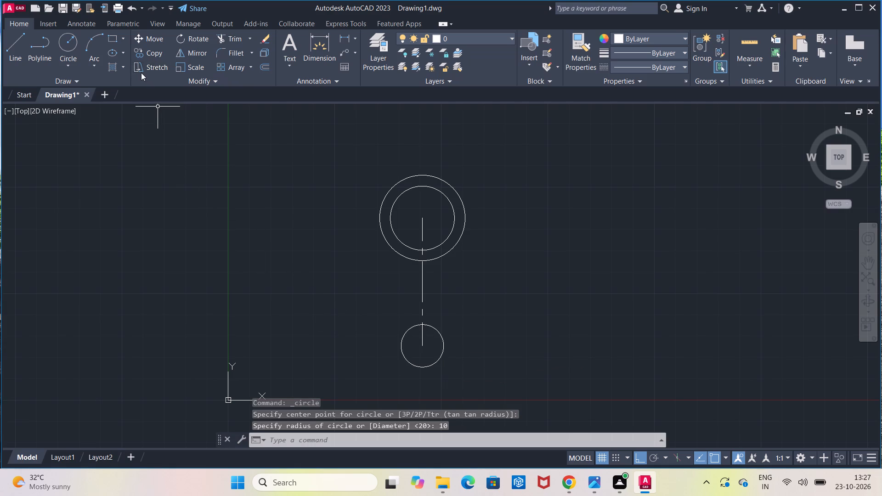
Draw a circle of radius 5 concentric with the radius 10 circle at the centreline's lower end.
left_click(57, 46)
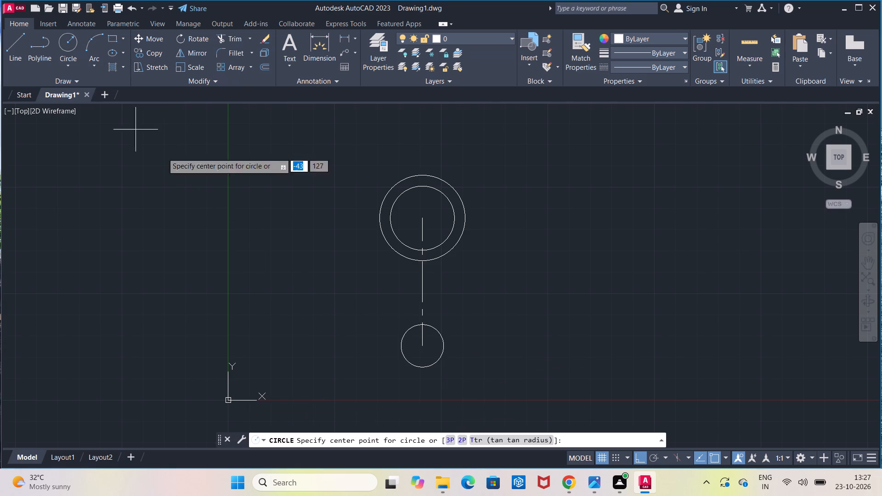
left_click(423, 348)
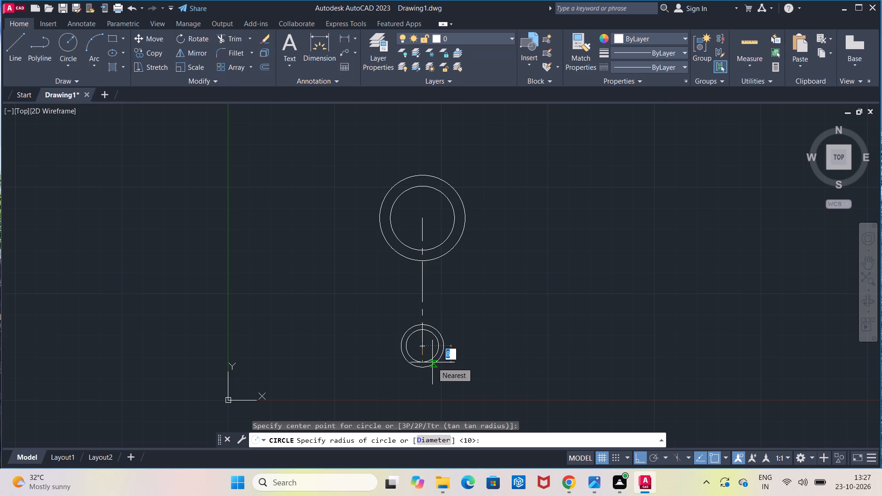
key("5")
key("Return")
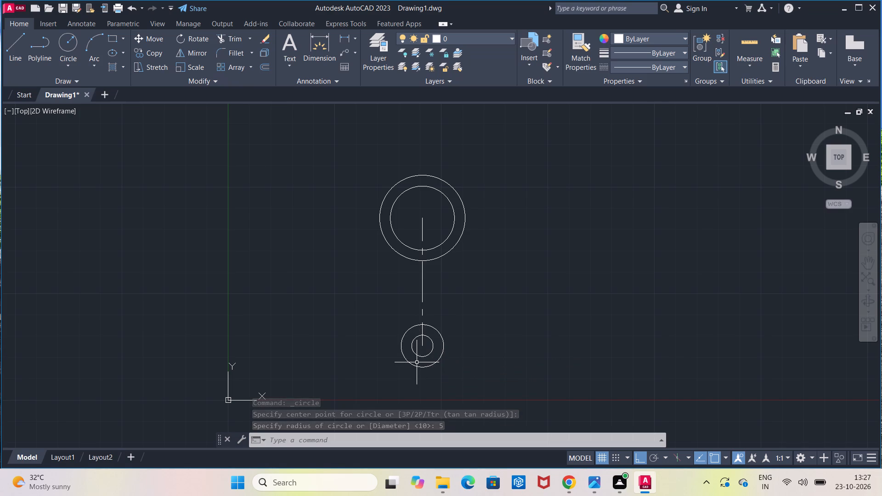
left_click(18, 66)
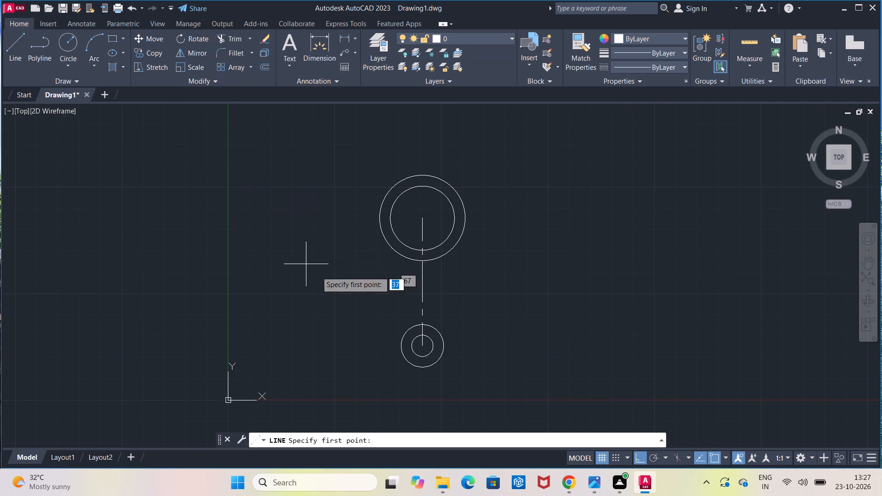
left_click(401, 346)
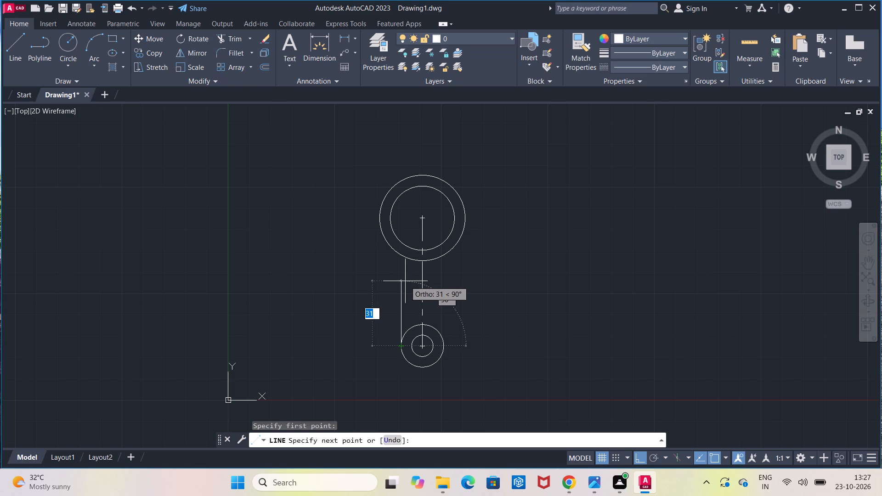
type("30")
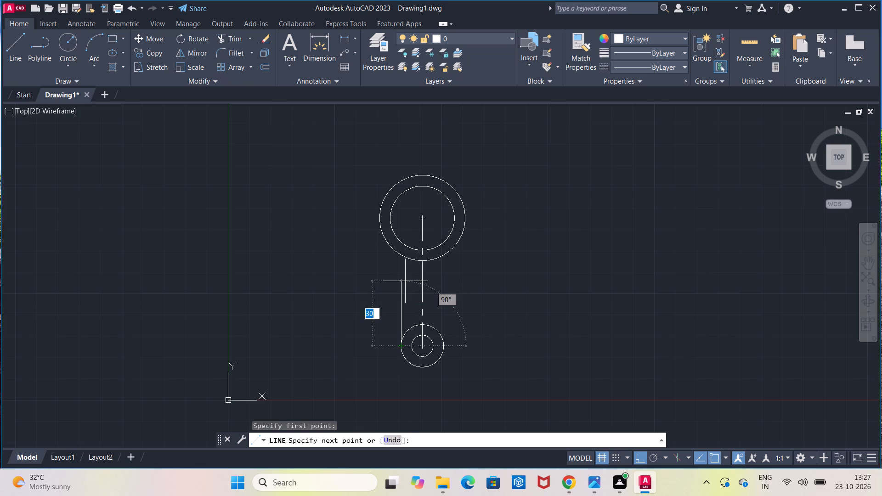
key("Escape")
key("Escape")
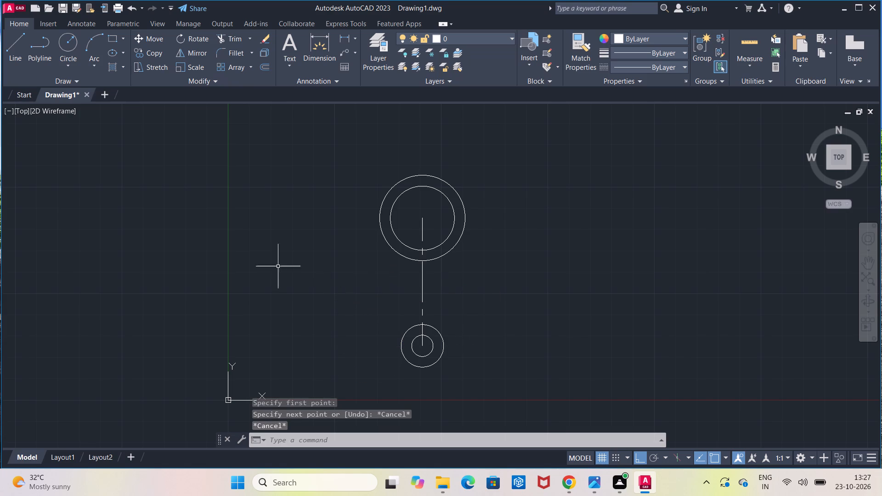
Draw a 30 mm vertical line upward from the left quadrant of the radius 10 circle.
left_click(14, 67)
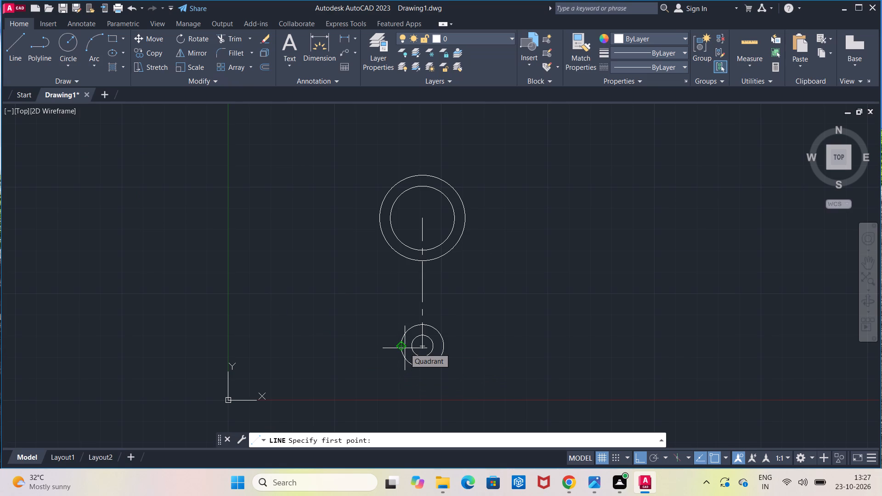
left_click(405, 348)
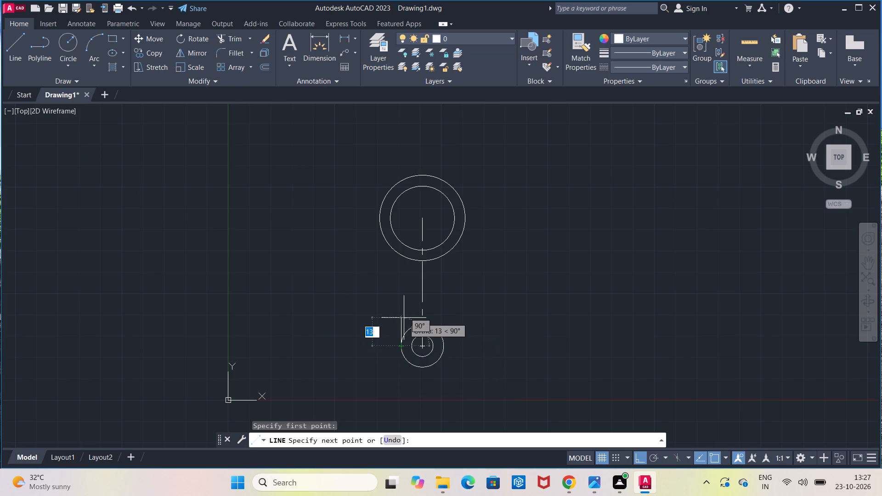
type("30")
key("Return")
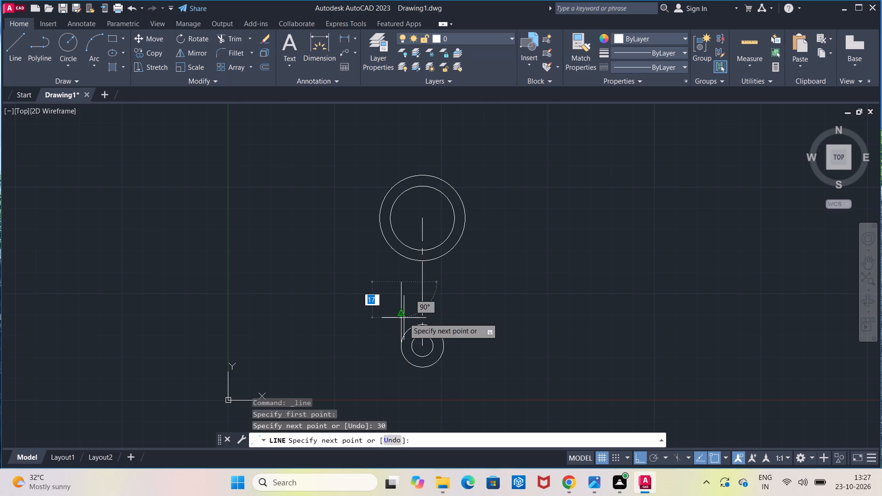
key("Escape")
Draw a 30 mm vertical line upward from the right quadrant of the radius 10 circle.
left_click(17, 56)
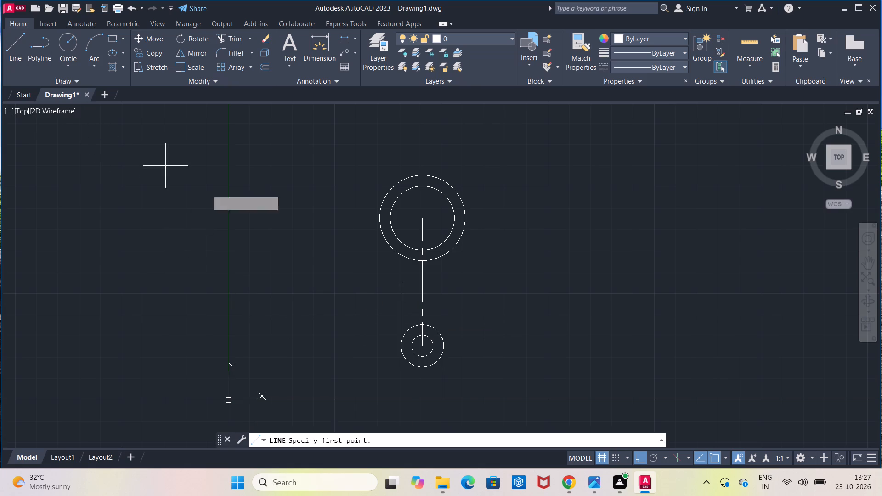
left_click(443, 345)
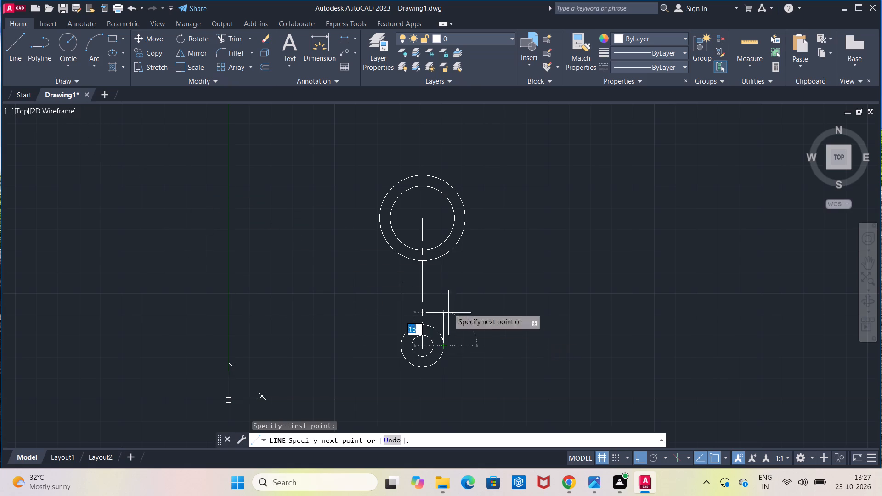
type("30")
key("Return")
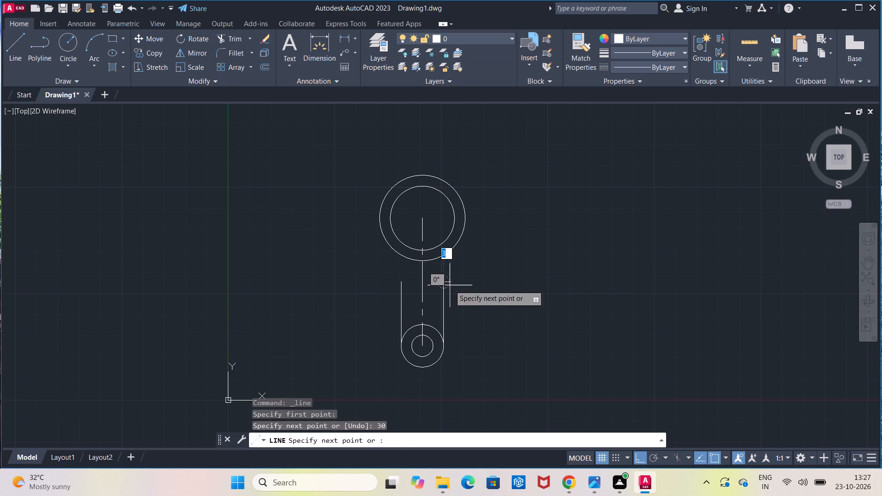
key("Escape")
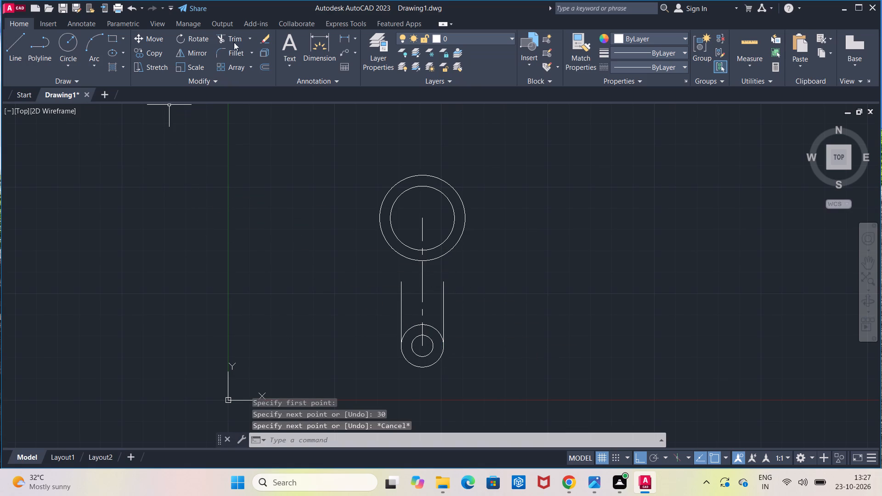
Extend both vertical side lines up to the large outer circle.
left_click(252, 43)
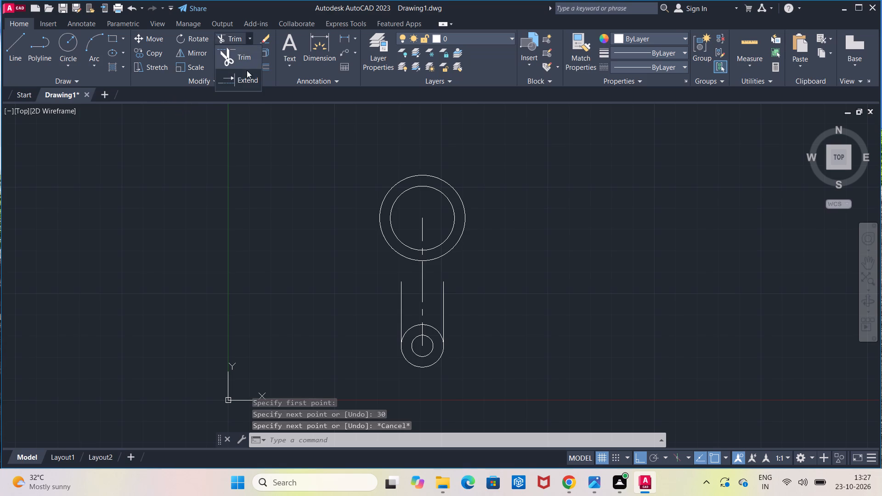
left_click(247, 70)
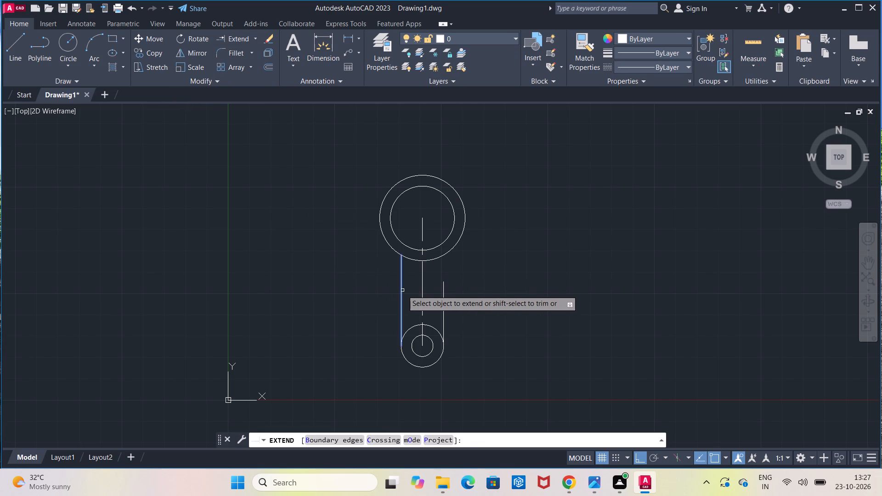
left_click(402, 290)
left_click(443, 287)
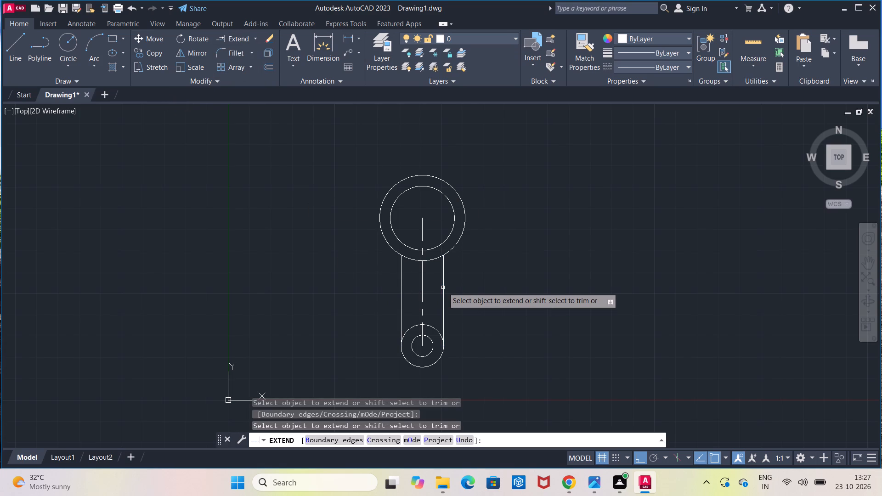
key("Escape")
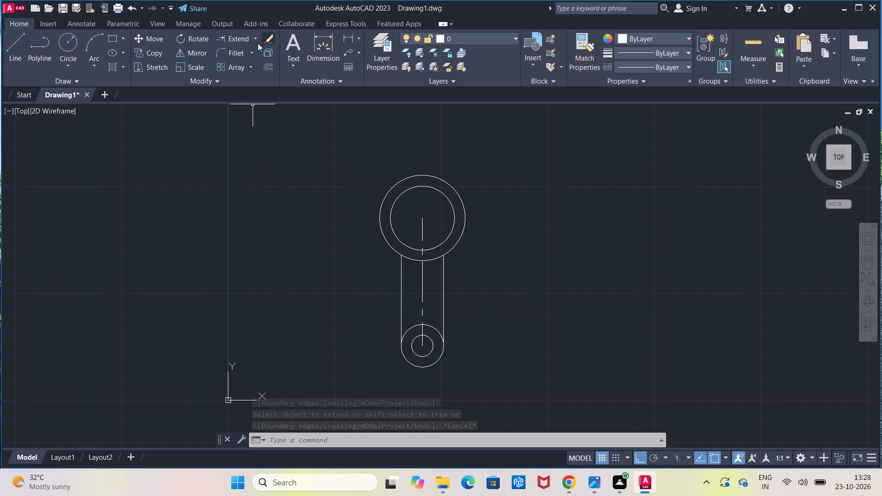
Fillet the corner between the left side line and the large outer circle with a 5 mm radius.
left_click(228, 49)
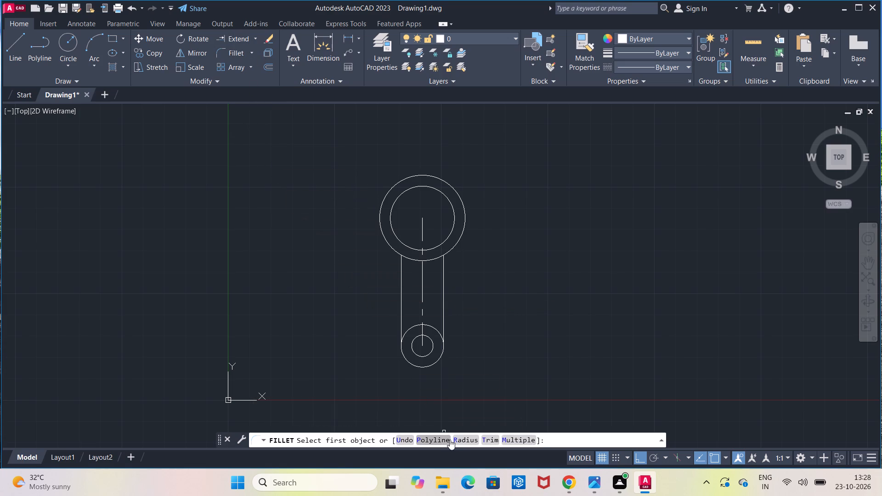
left_click(456, 439)
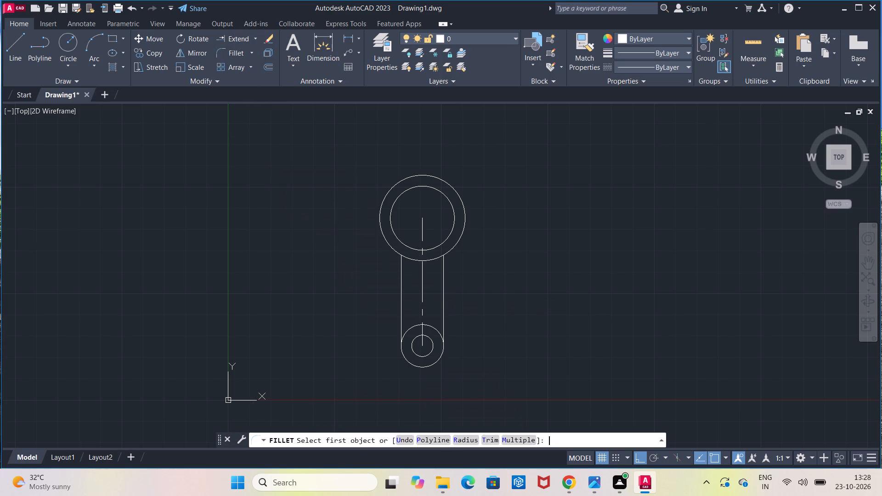
key("5")
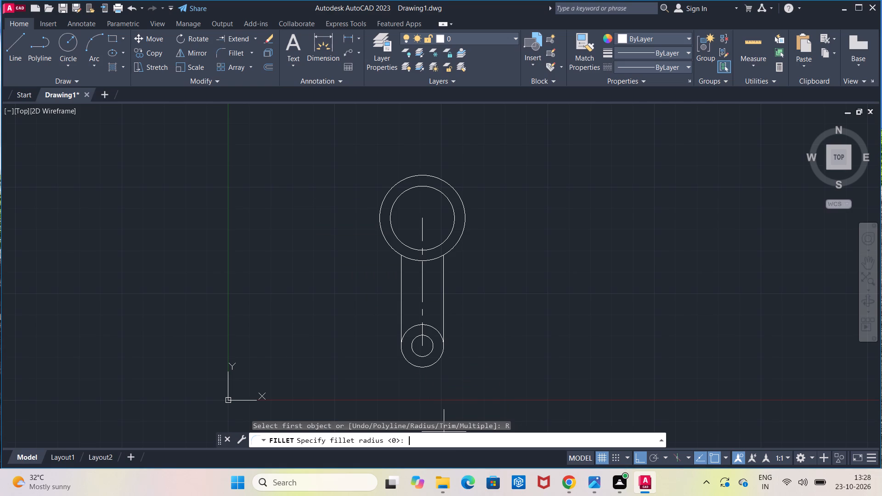
key("Return")
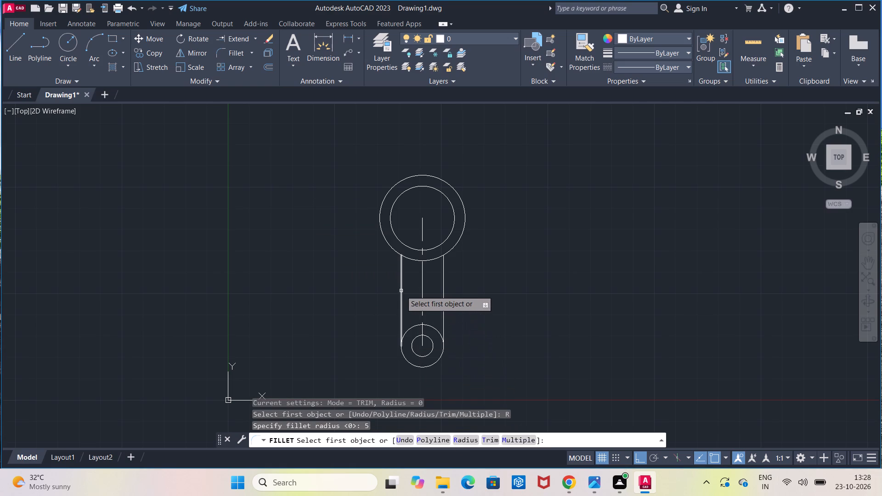
left_click(401, 291)
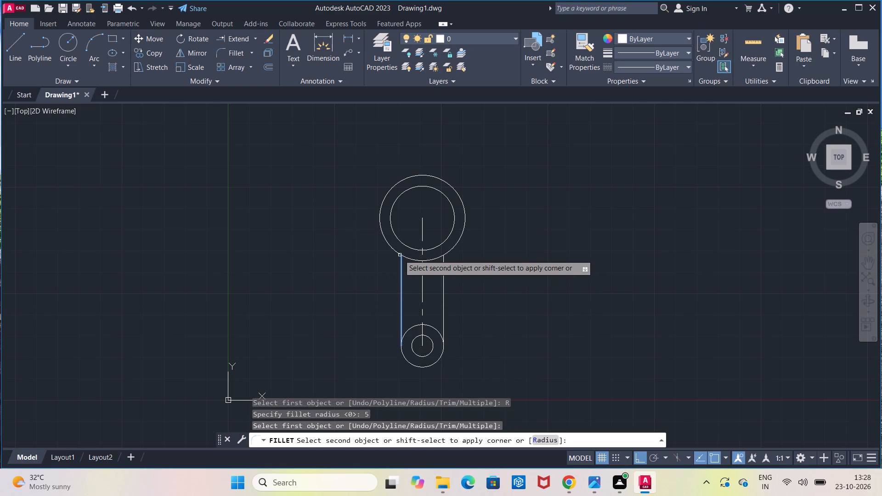
left_click(397, 253)
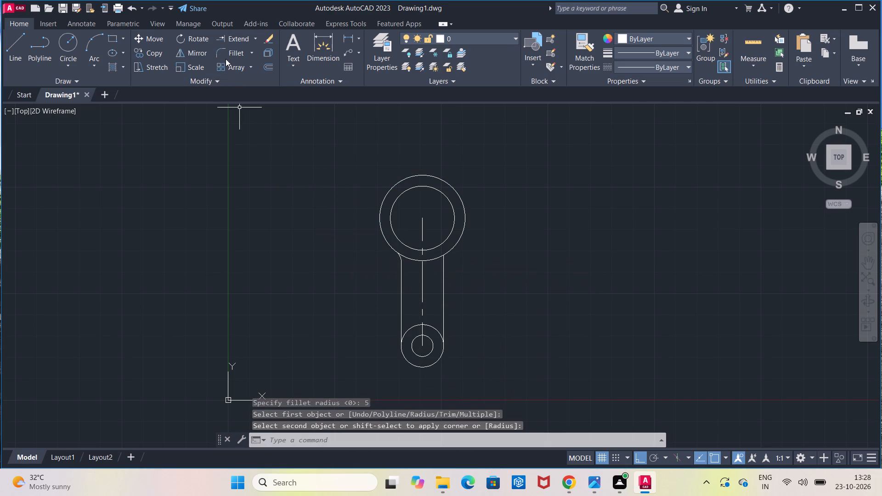
Fillet the corner between the right side line and the large outer circle with the same 5 mm radius.
left_click(227, 56)
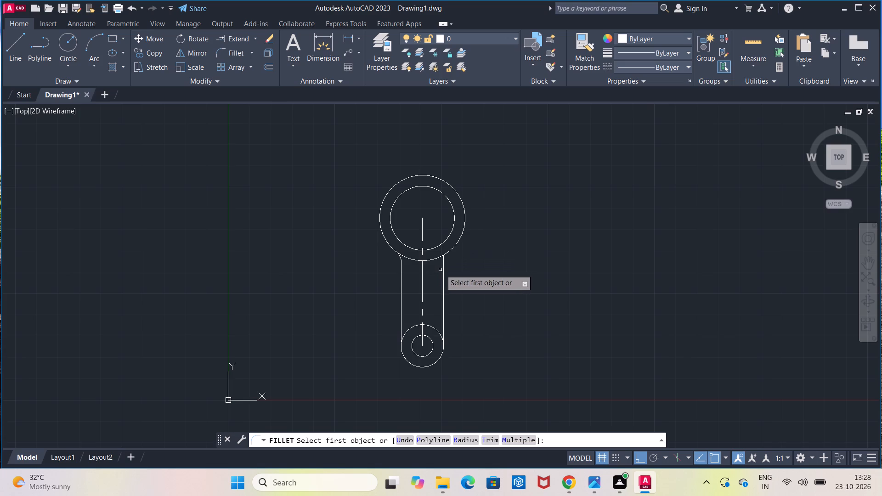
left_click(443, 269)
left_click(447, 251)
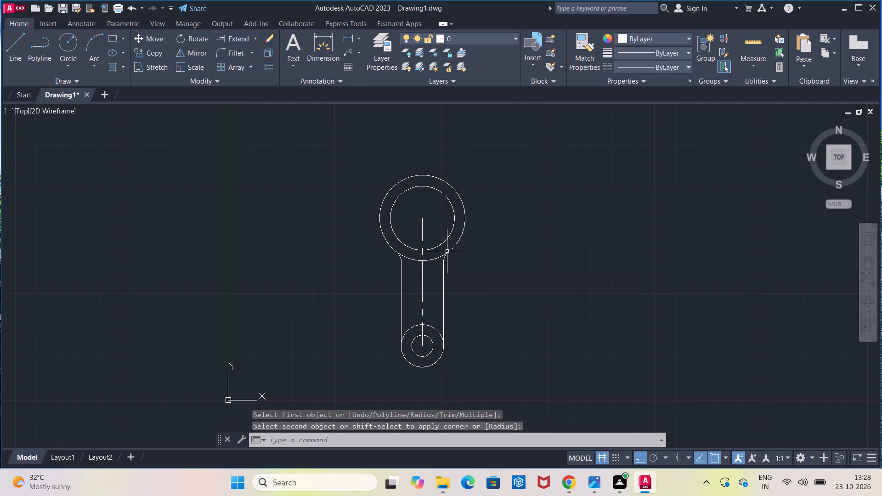
key("Escape")
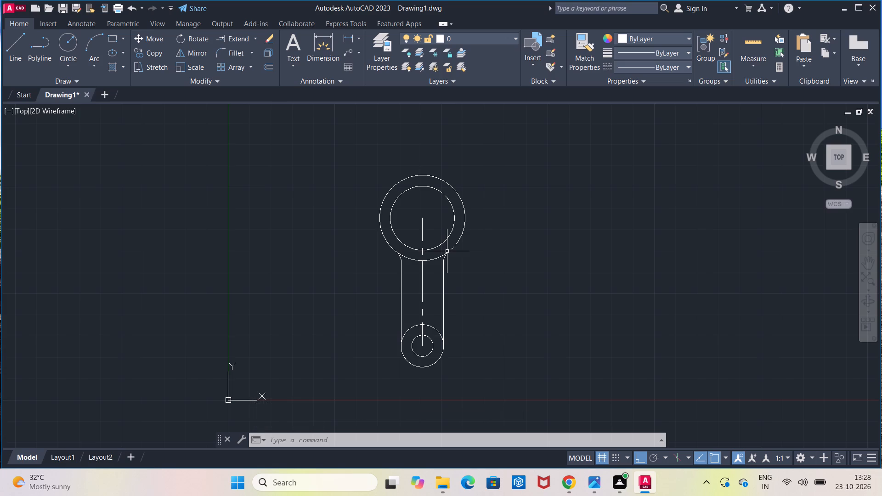
Trim away the lower arc of the large outer circle between the two side lines.
middle_click_drag(447, 251, 364, 267)
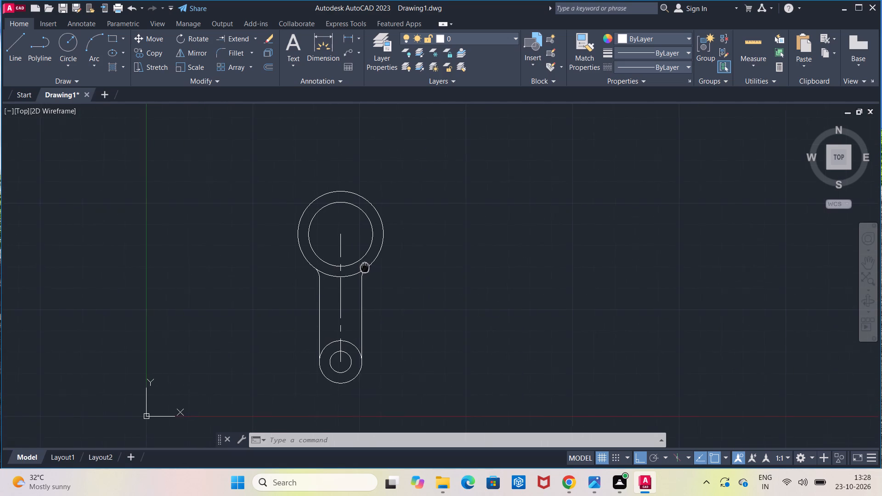
middle_click_drag(364, 267, 364, 268)
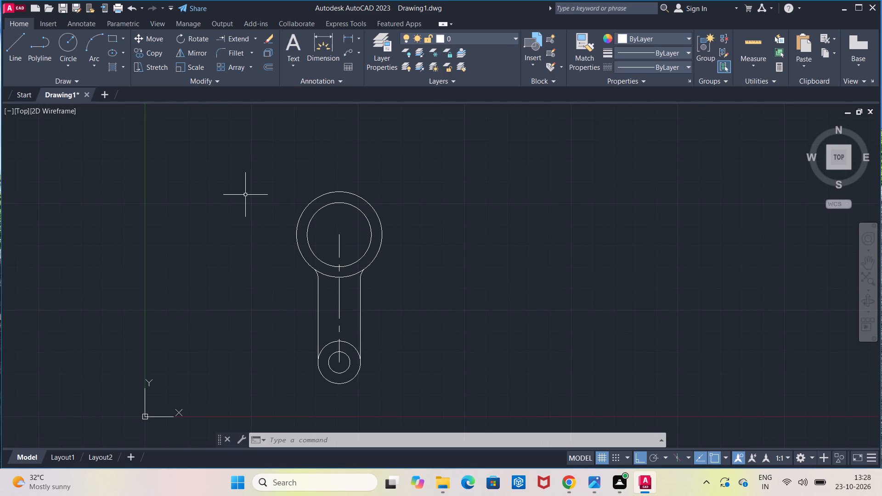
left_click(256, 39)
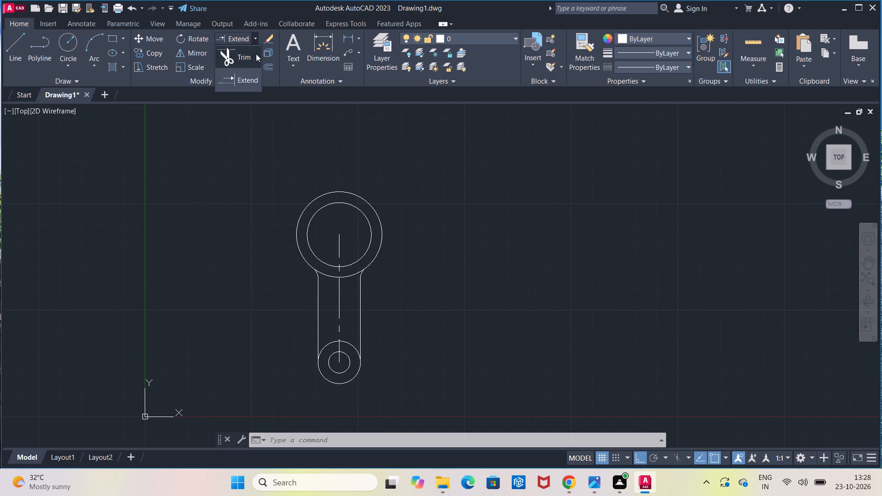
left_click(256, 55)
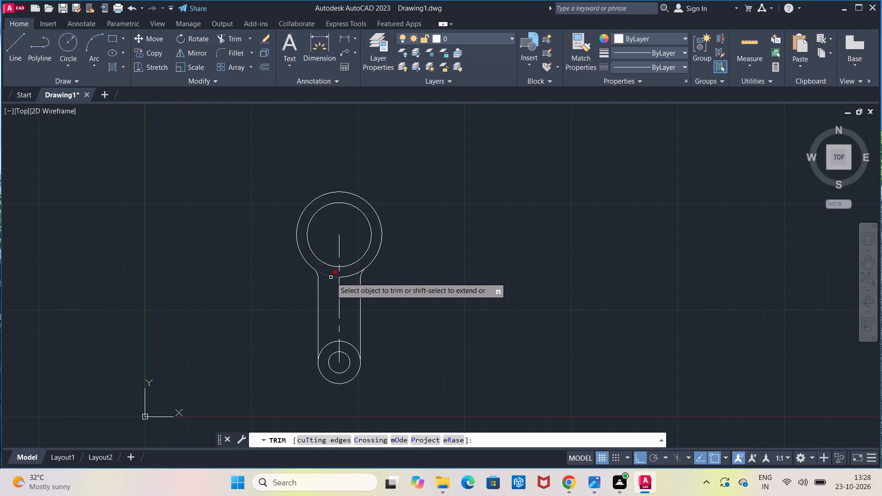
left_click(331, 277)
left_click(349, 277)
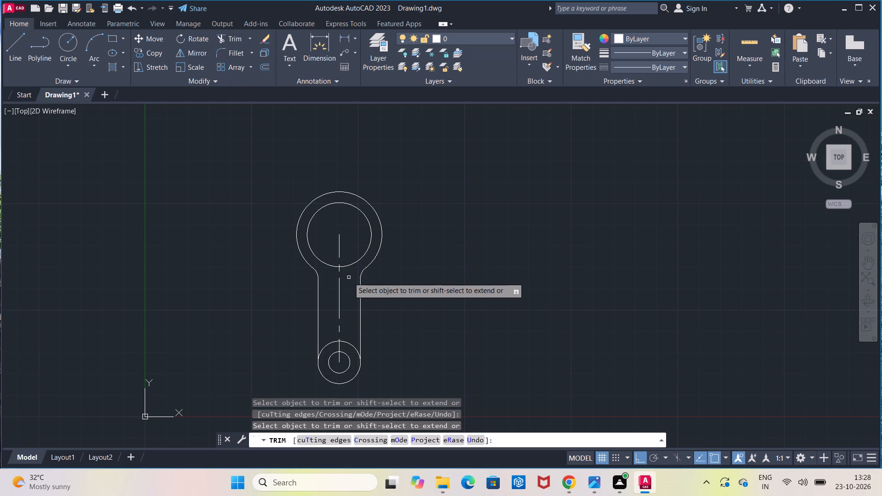
key("Escape")
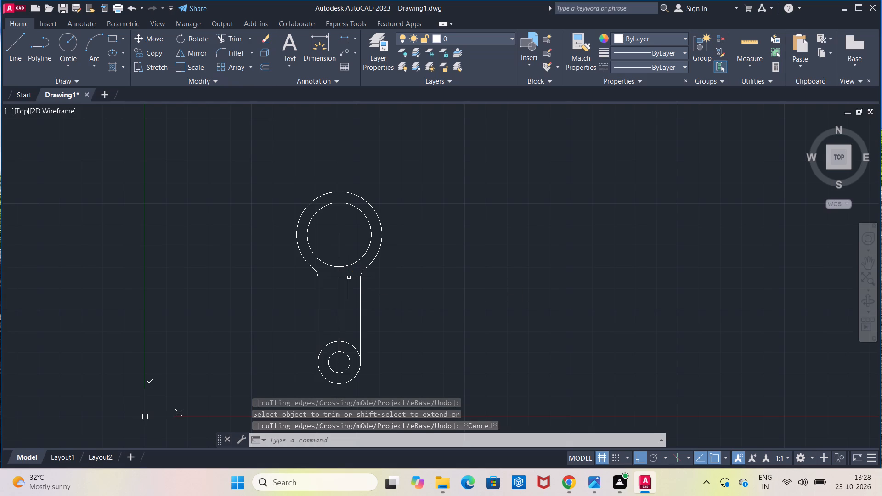
Set the current linetype to CENTER2 and draw a 95 mm horizontal centreline rightward from the large circles' centre.
left_click(636, 68)
left_click(645, 101)
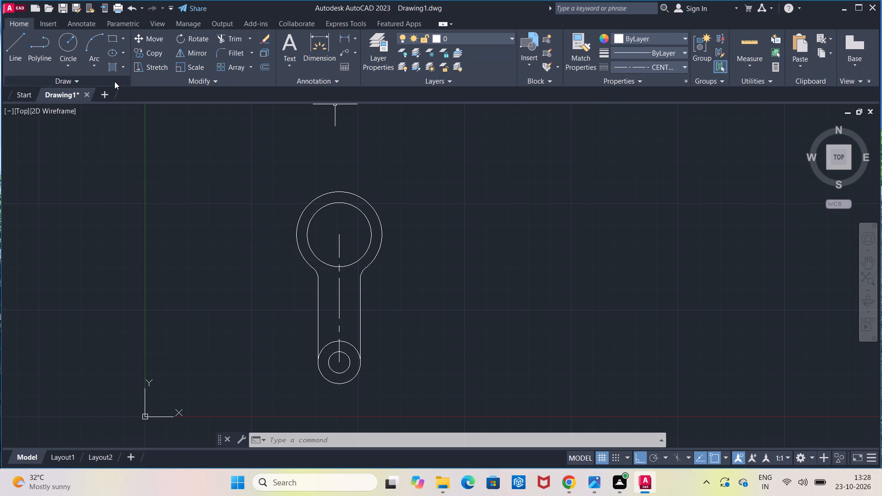
left_click(21, 62)
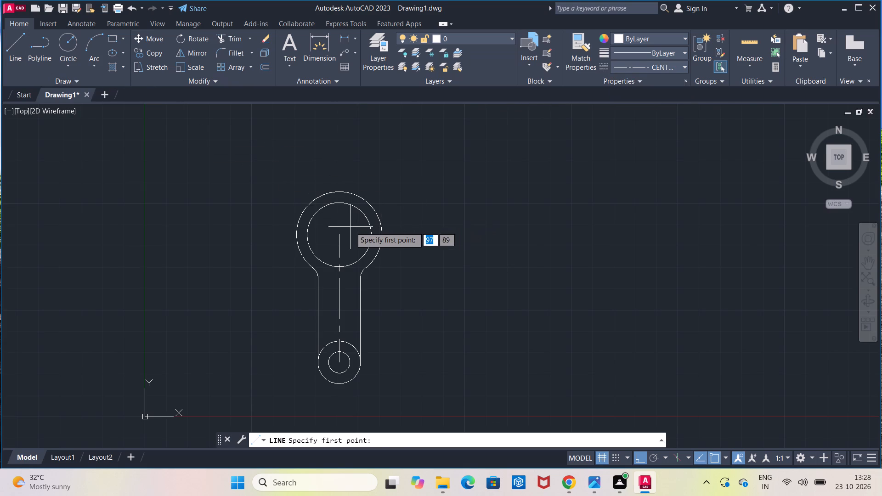
left_click(337, 233)
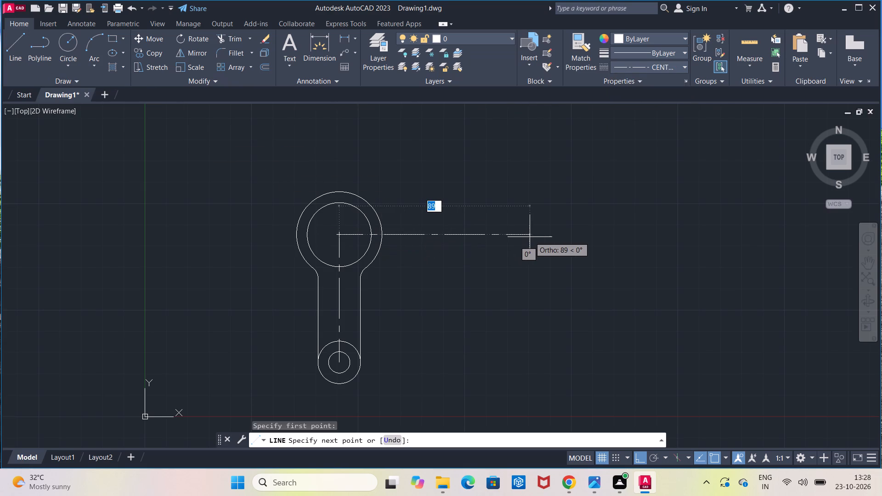
key("9")
key("5")
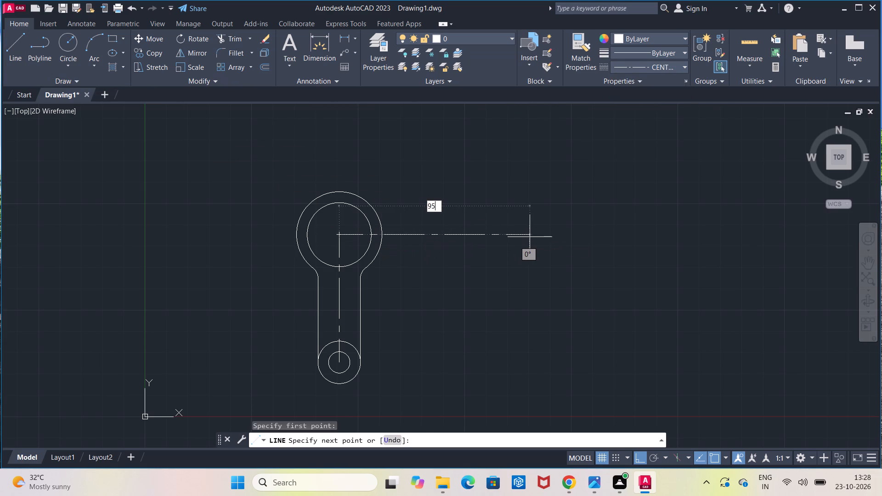
key("Return")
key("Escape")
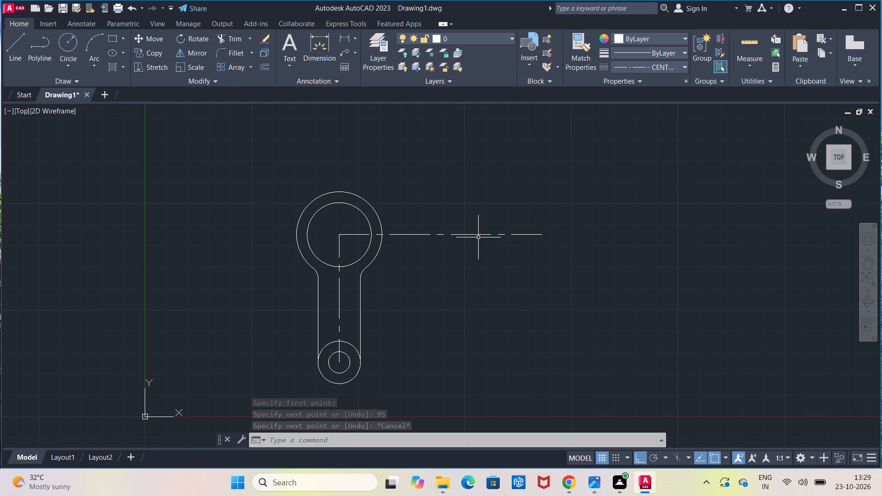
Set the current linetype to ByLayer and draw a 15 mm diameter circle centred on the horizontal centreline's right end.
left_click(626, 69)
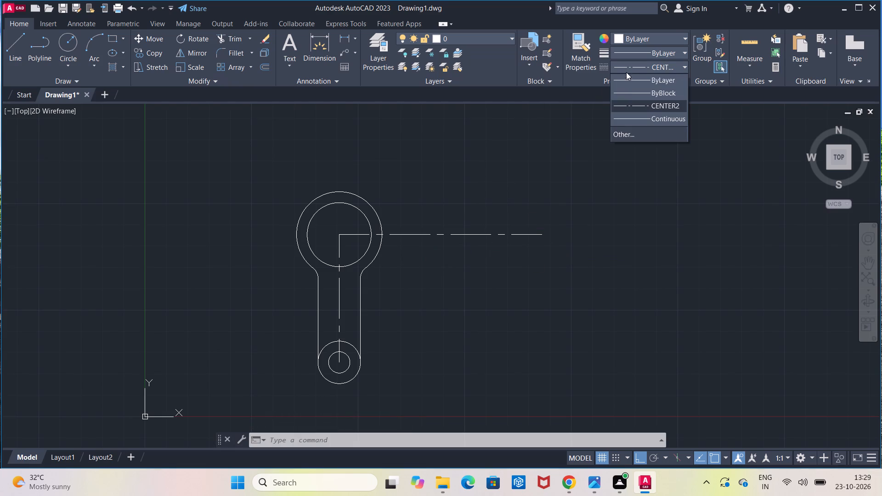
left_click(642, 82)
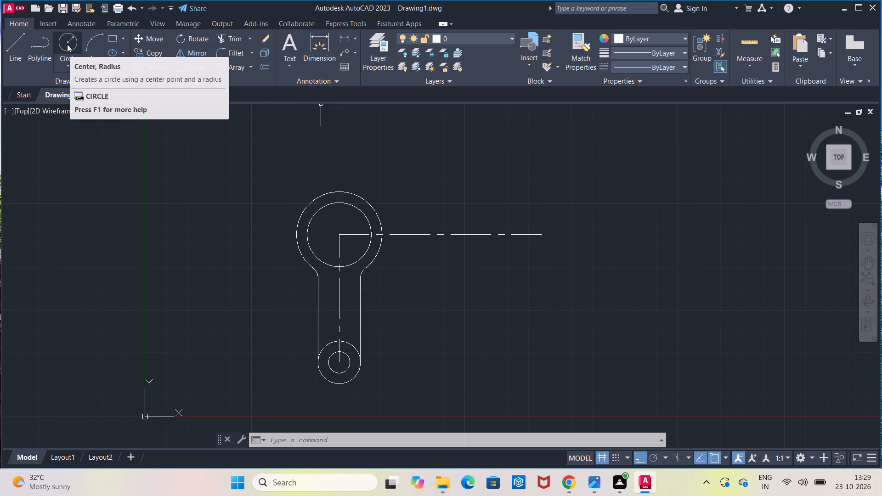
left_click(66, 60)
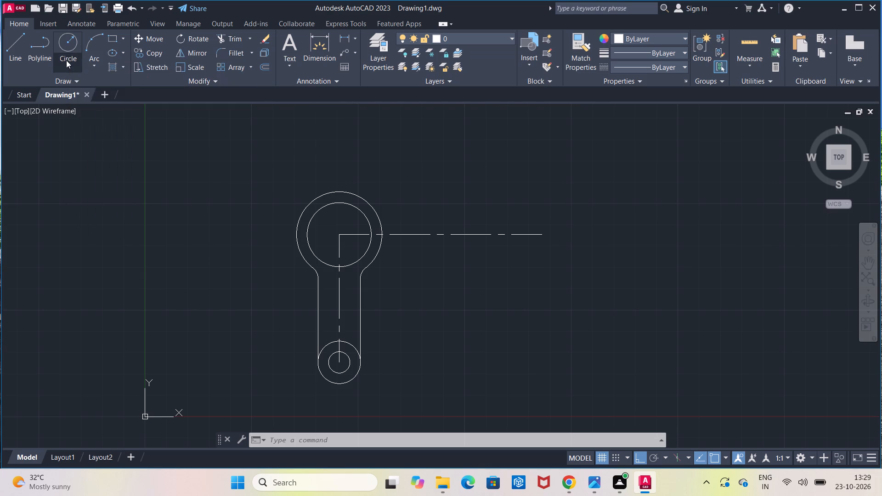
left_click(83, 99)
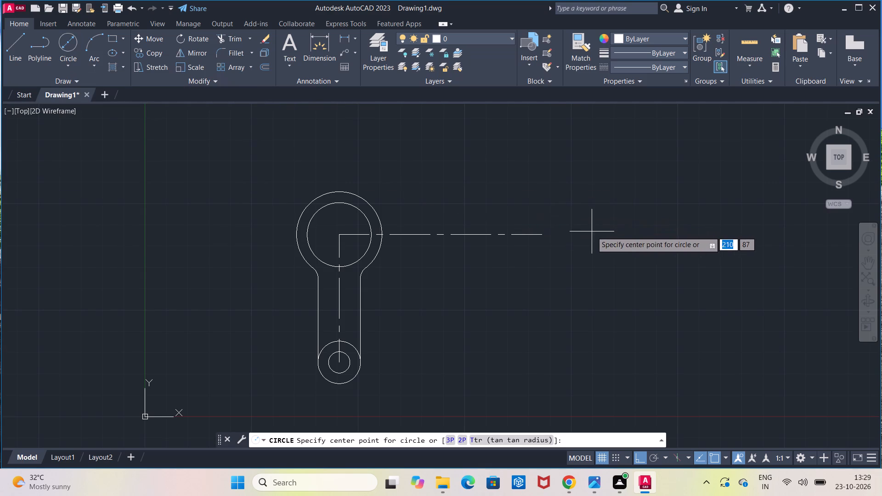
left_click(543, 236)
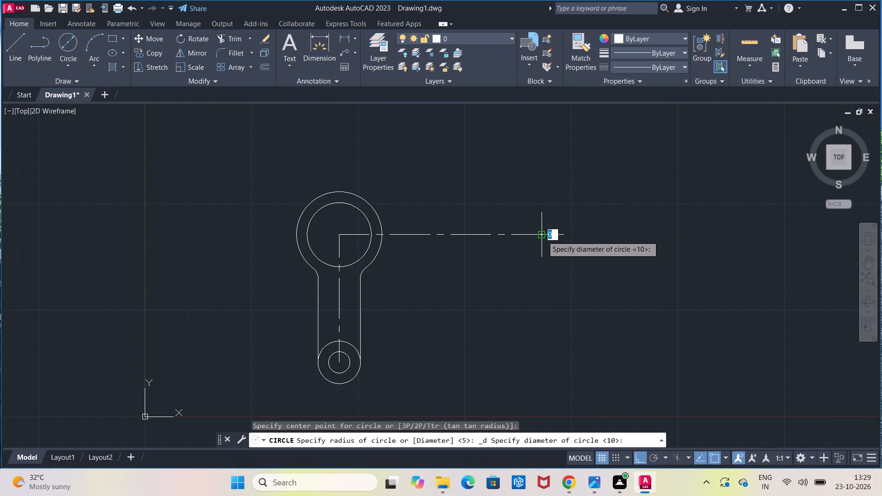
type("15")
key("Return")
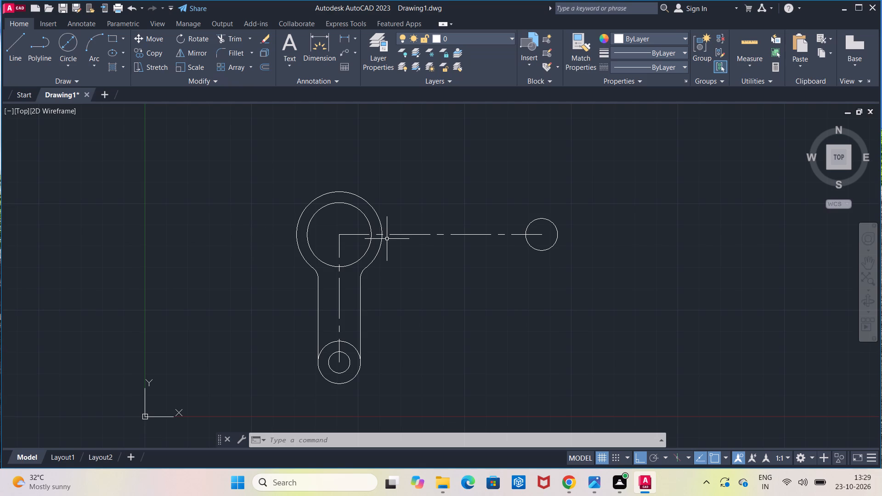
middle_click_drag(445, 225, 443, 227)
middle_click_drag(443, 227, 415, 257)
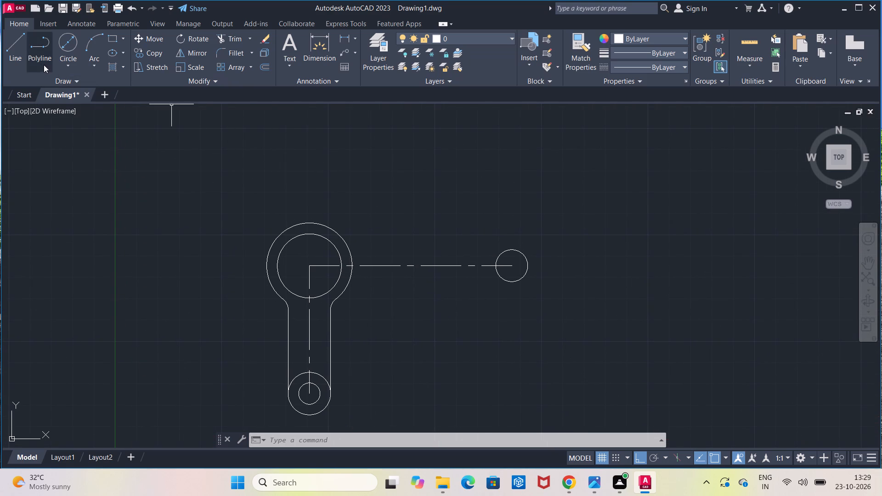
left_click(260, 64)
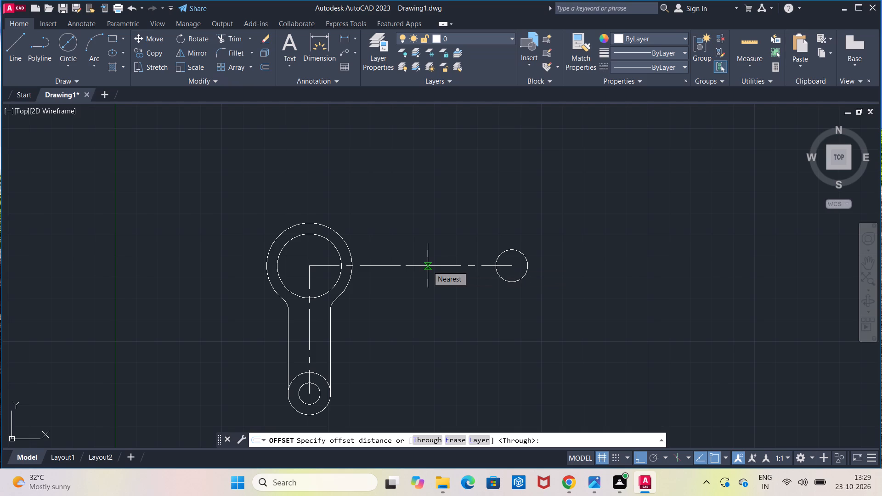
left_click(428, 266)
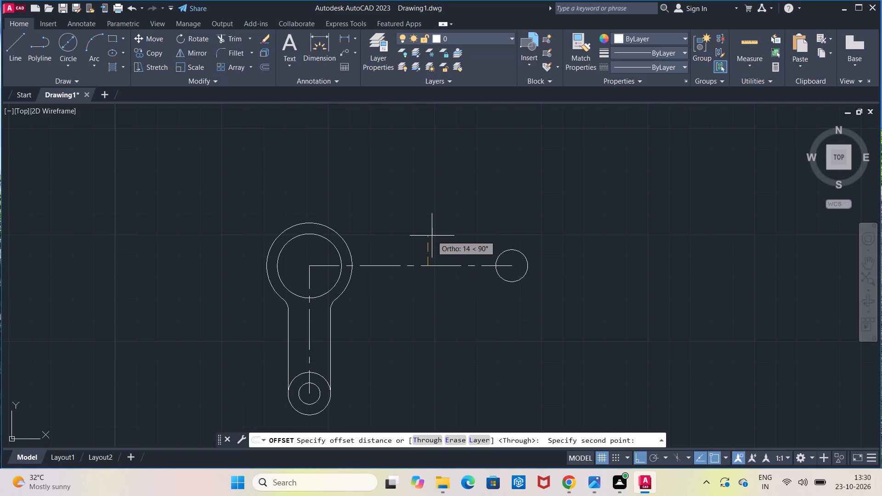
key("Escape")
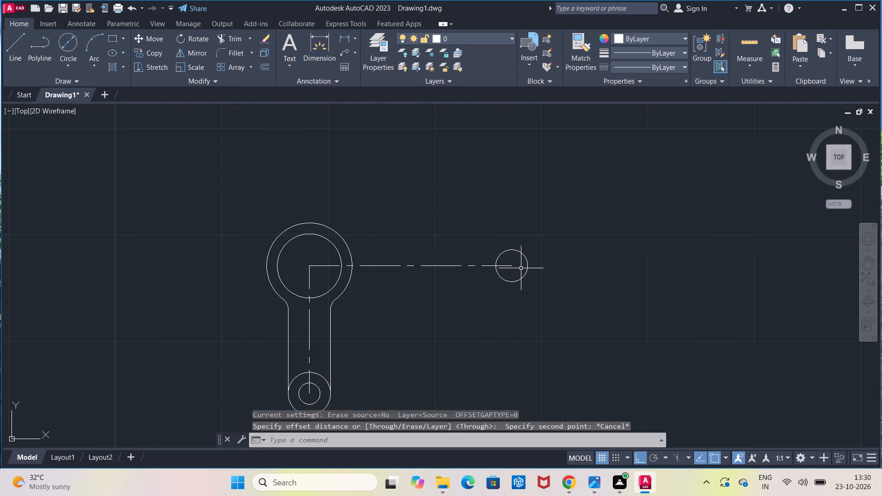
Set the current linetype to CENTER2 and draw a 30 mm vertical centreline upward from the 15 mm circle's centre.
middle_click_drag(521, 266, 499, 220)
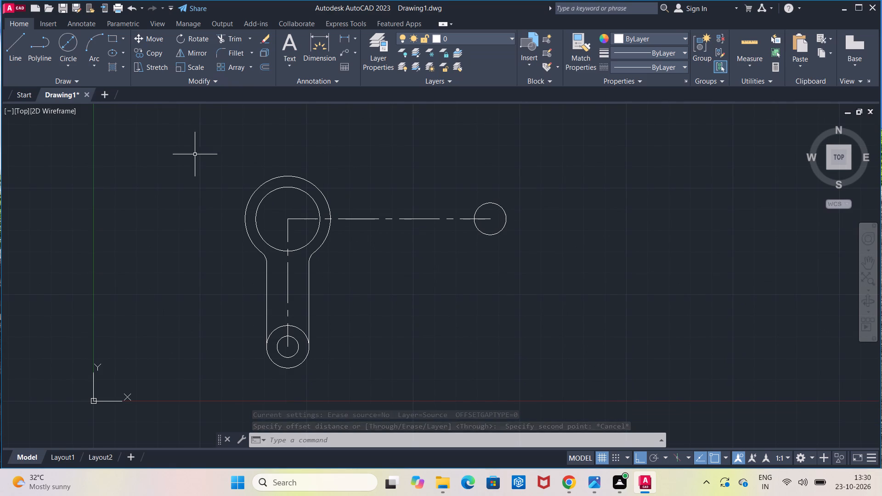
left_click(652, 66)
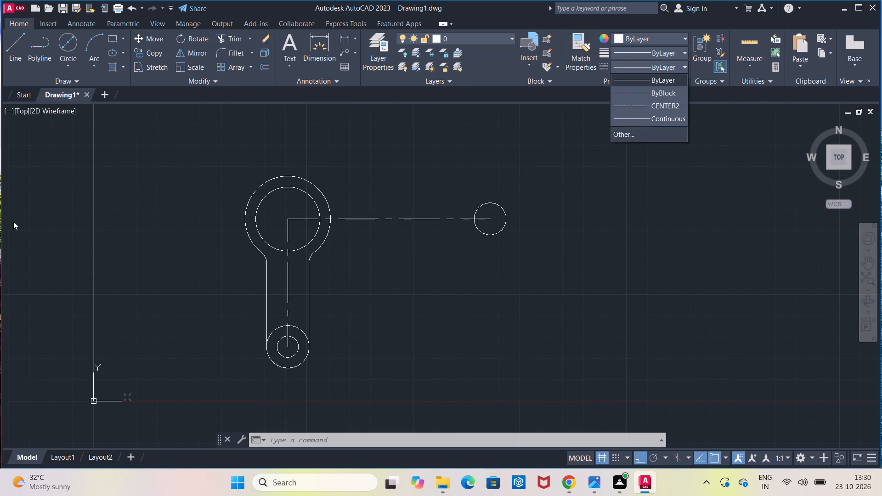
left_click(617, 101)
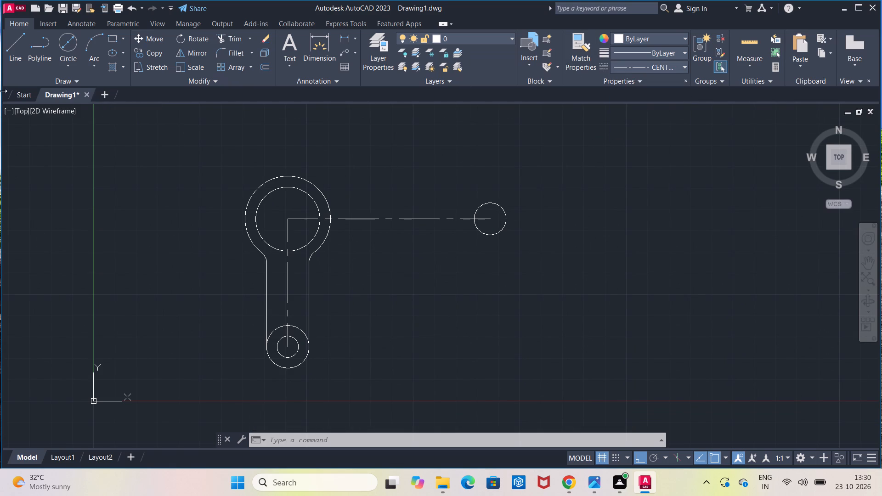
left_click(17, 56)
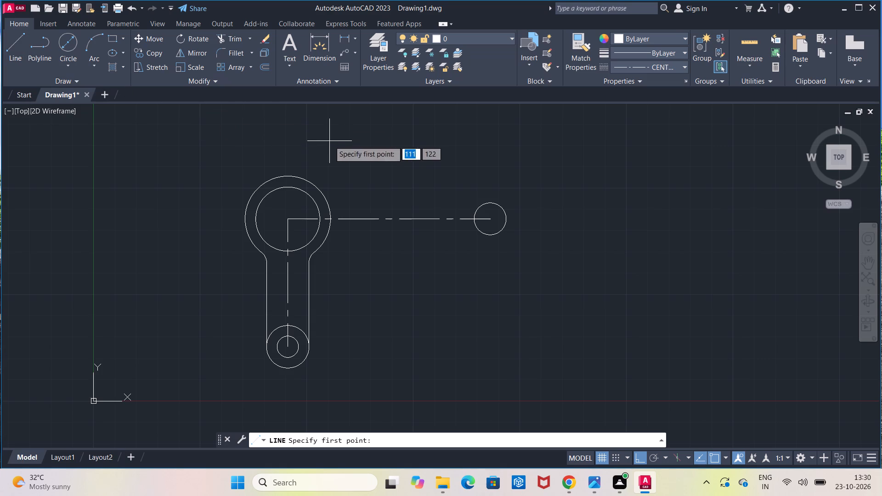
left_click(492, 217)
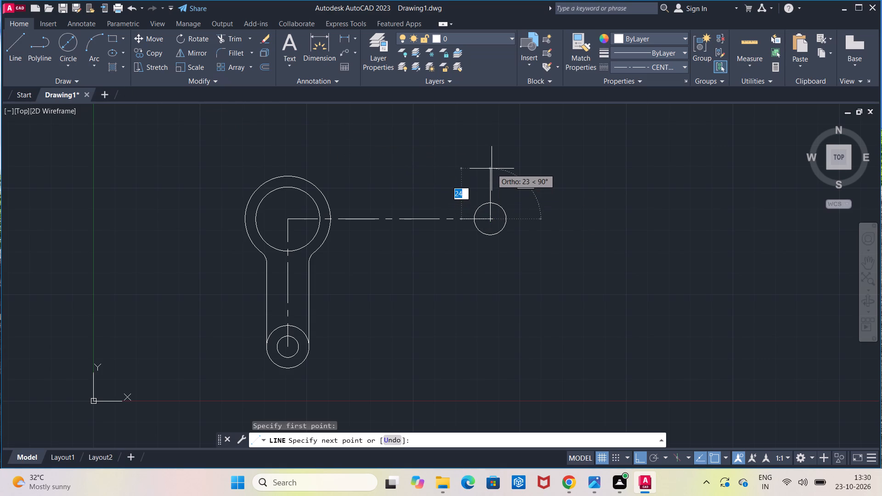
key("3")
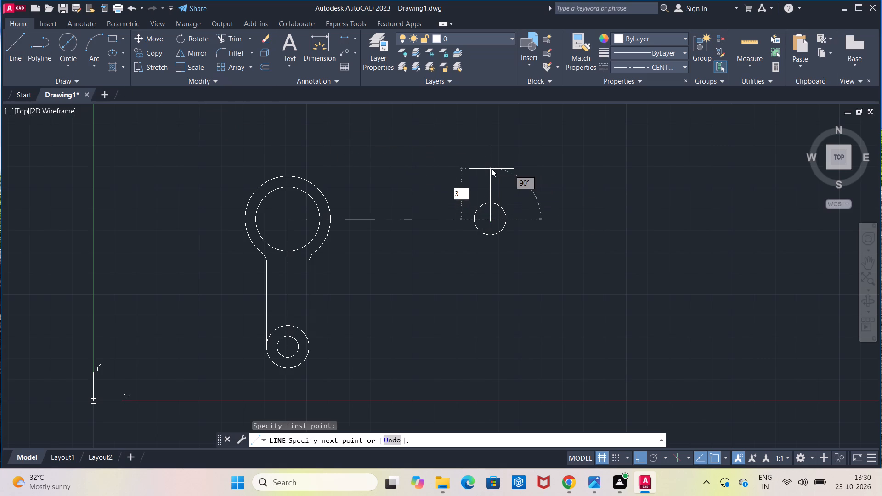
key("0")
key("Return")
key("Escape")
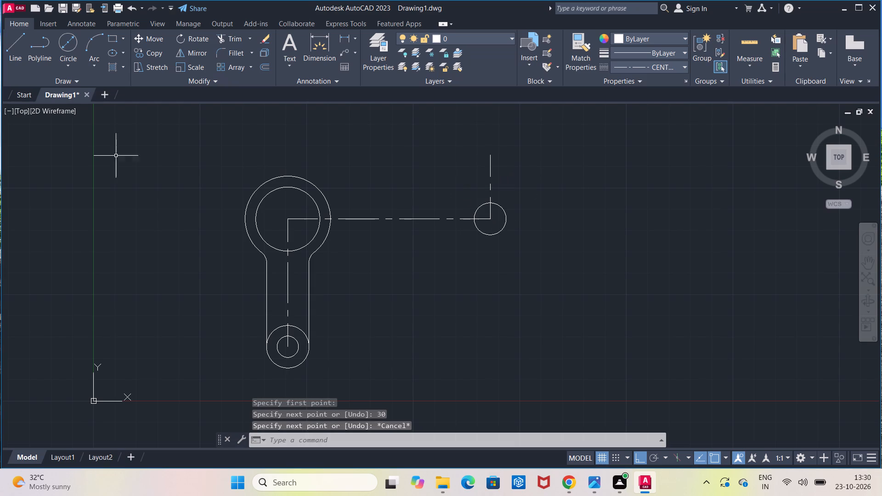
Draw a matching 30 mm vertical centreline downward from the 15 mm circle's centre.
left_click(1, 41)
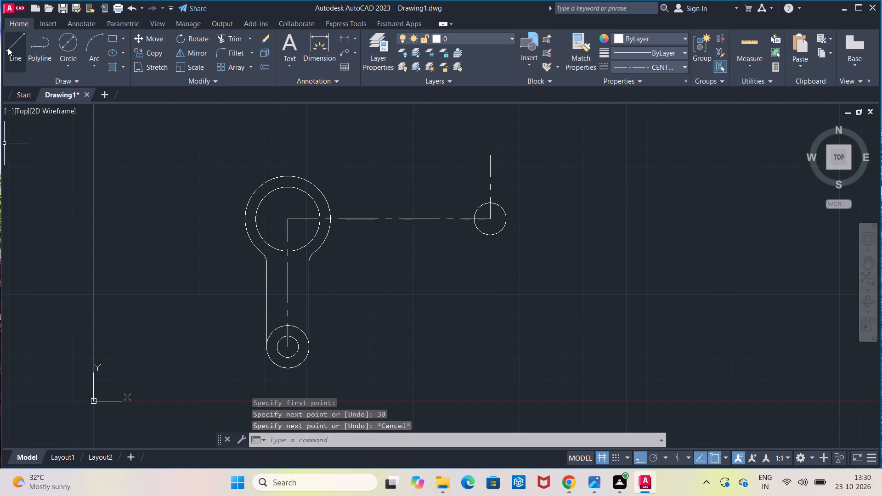
left_click(8, 48)
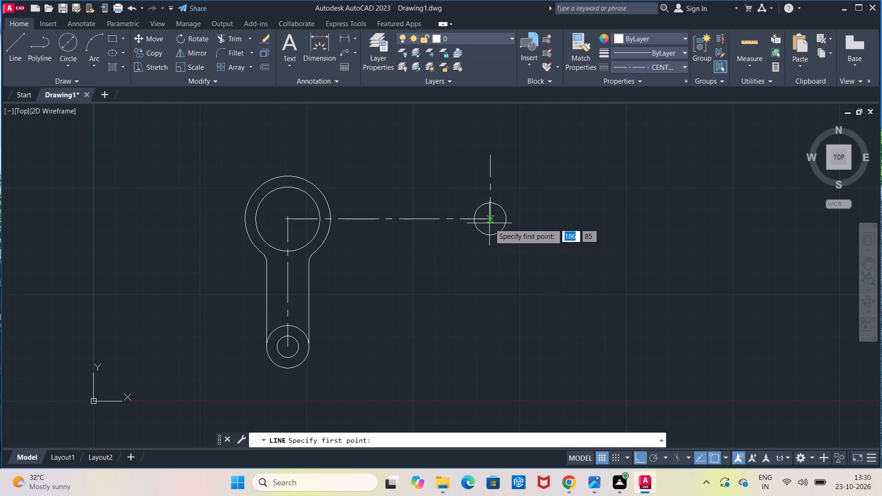
left_click(489, 220)
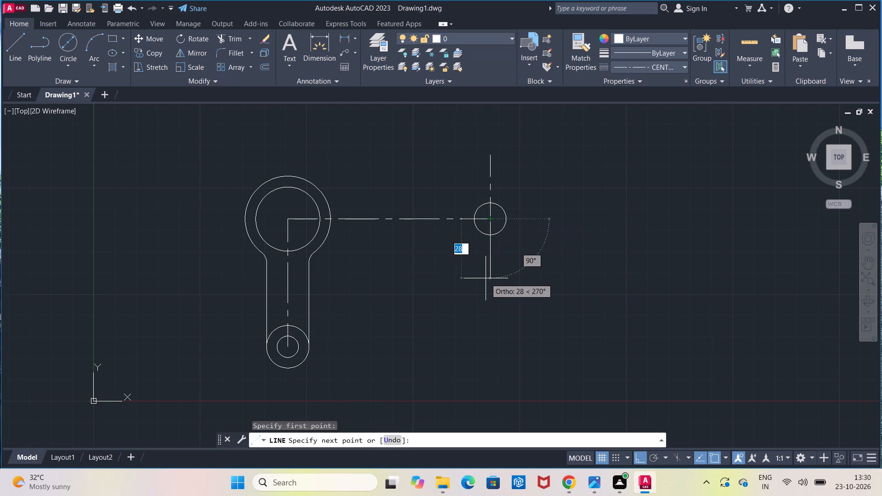
type("30")
key("Return")
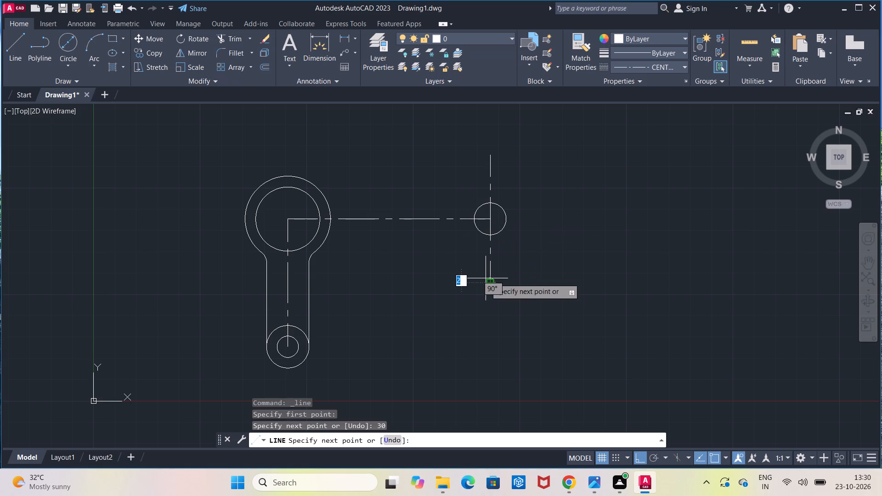
key("Escape")
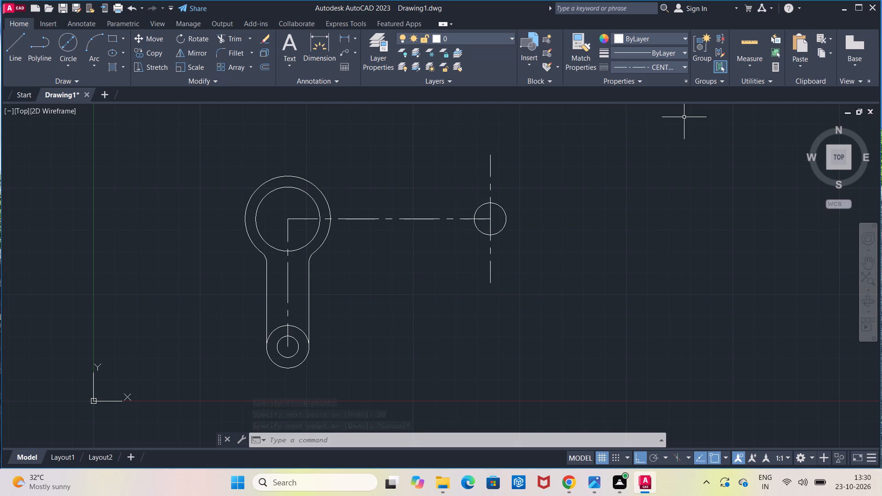
Set the current linetype to ByLayer and draw a 7.5 mm horizontal line leftward from the vertical centreline's top end.
left_click(665, 71)
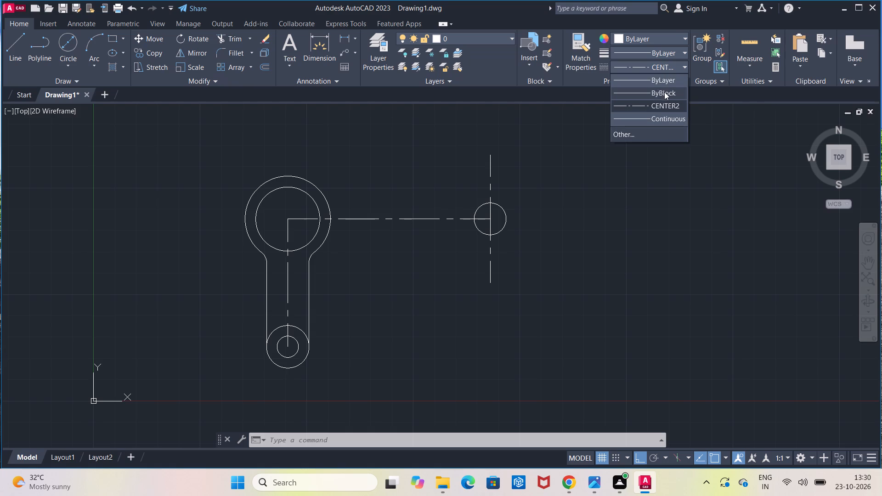
left_click(664, 84)
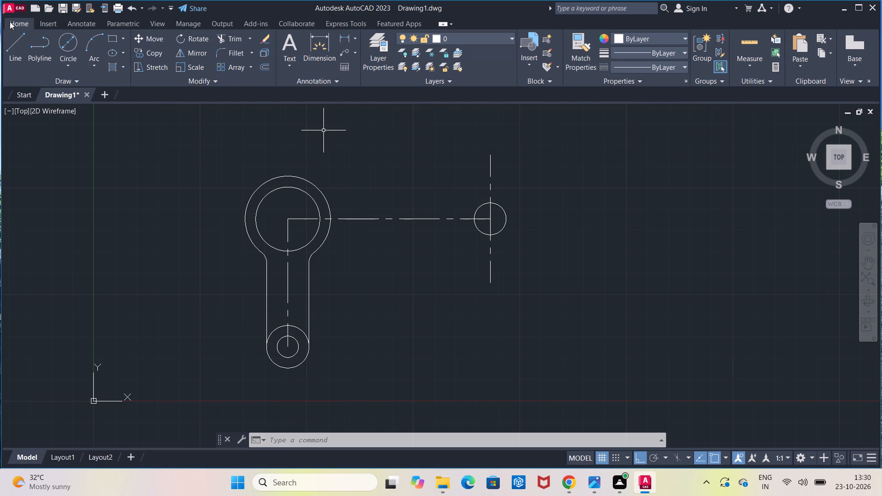
left_click(17, 45)
left_click(490, 158)
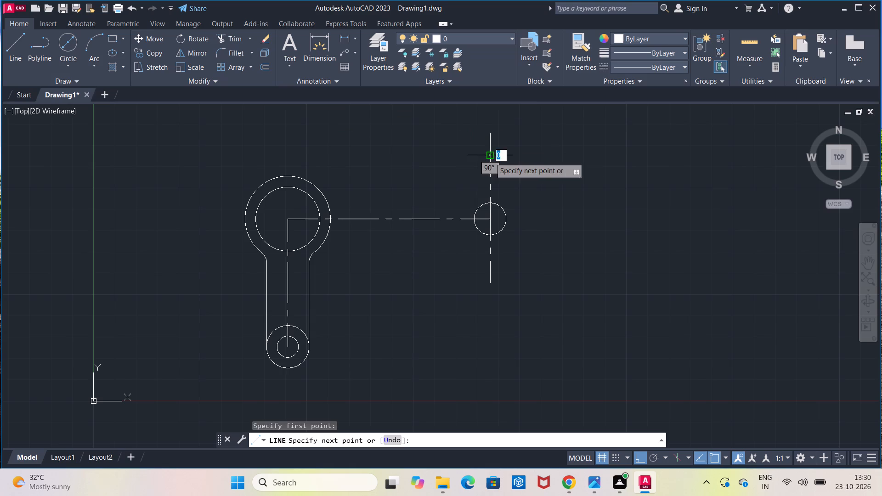
type("7.5")
key("Return")
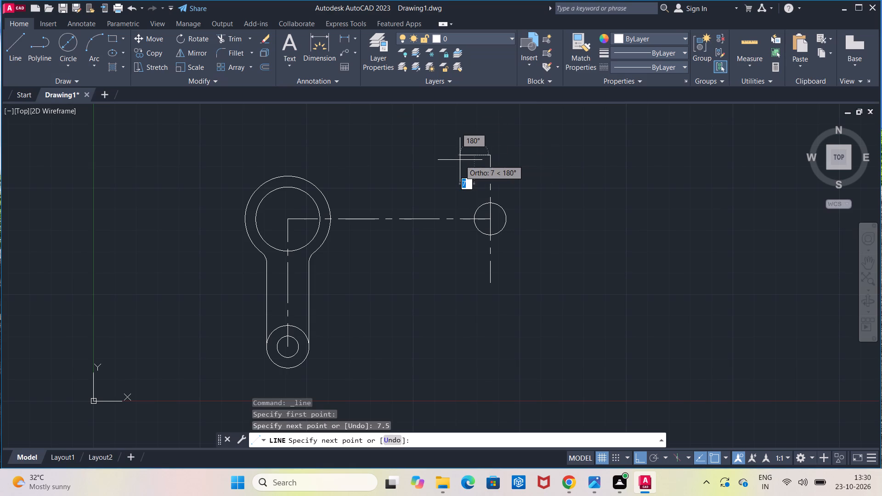
key("Escape")
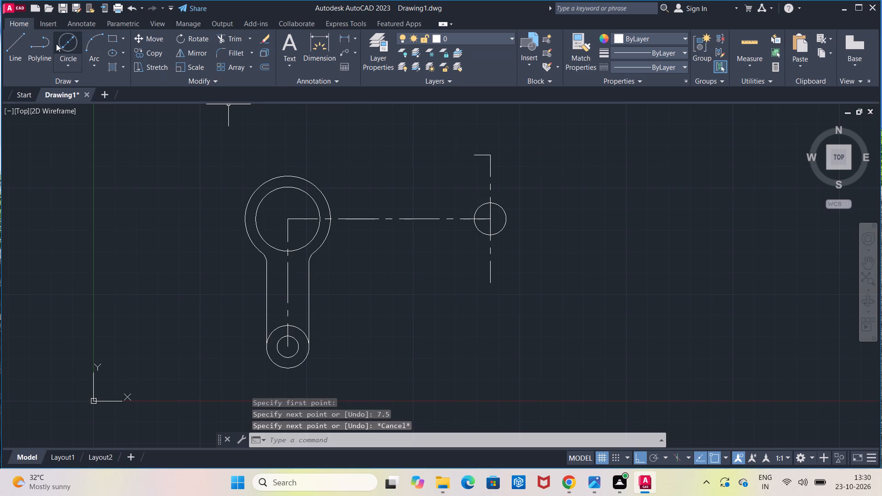
Draw a 7.5 mm horizontal line rightward from the vertical centreline's top end.
left_click(6, 56)
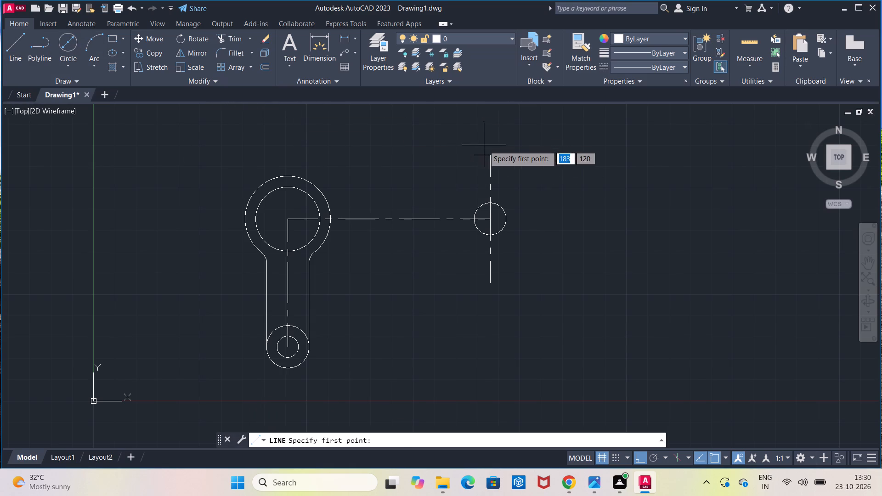
left_click(491, 153)
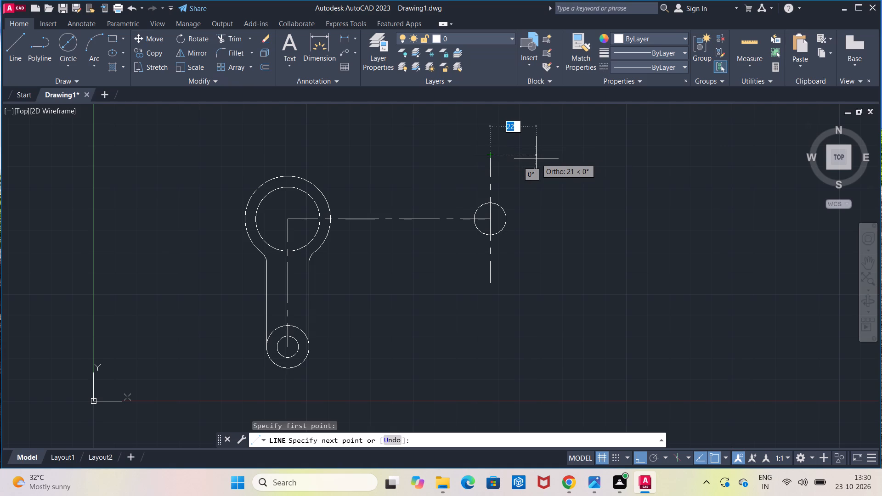
type("7.")
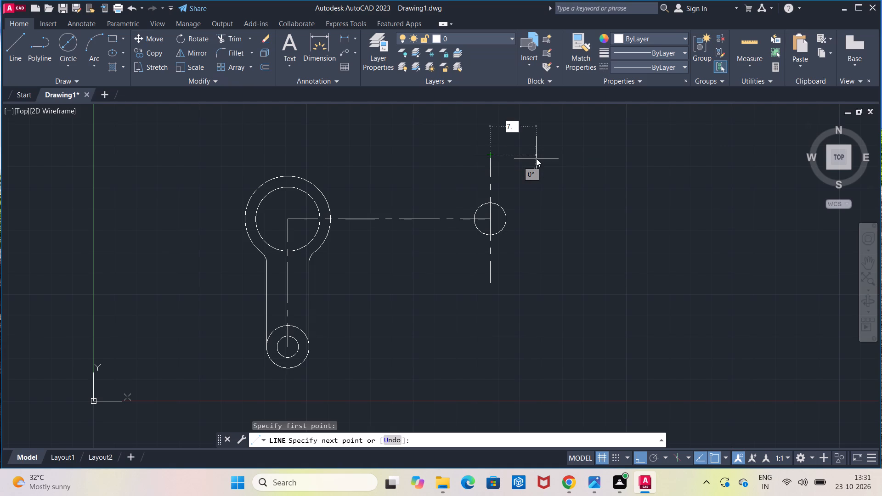
key("5")
key("Return")
key("Escape")
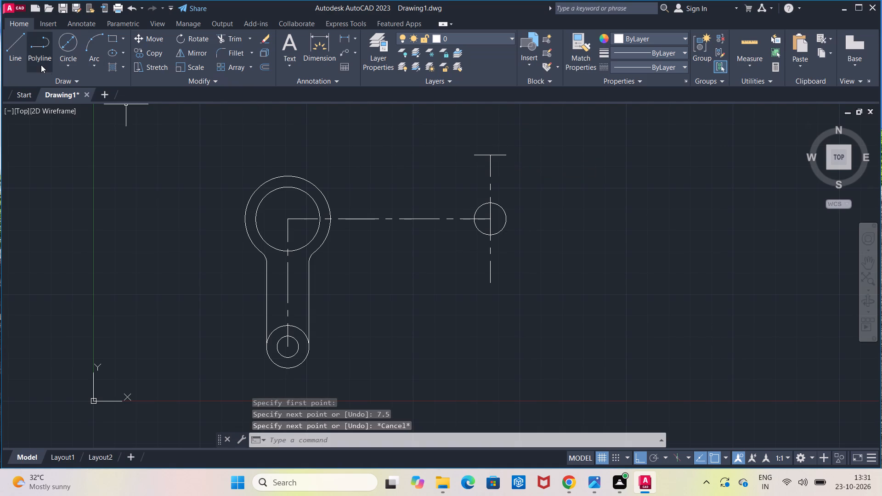
Draw a 7.5 mm horizontal line leftward from the vertical centreline's bottom end.
left_click(15, 62)
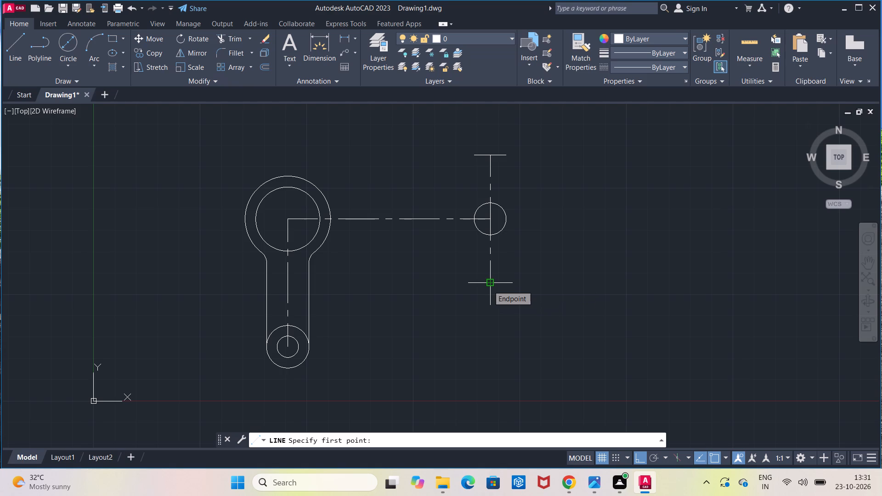
double_click(488, 286)
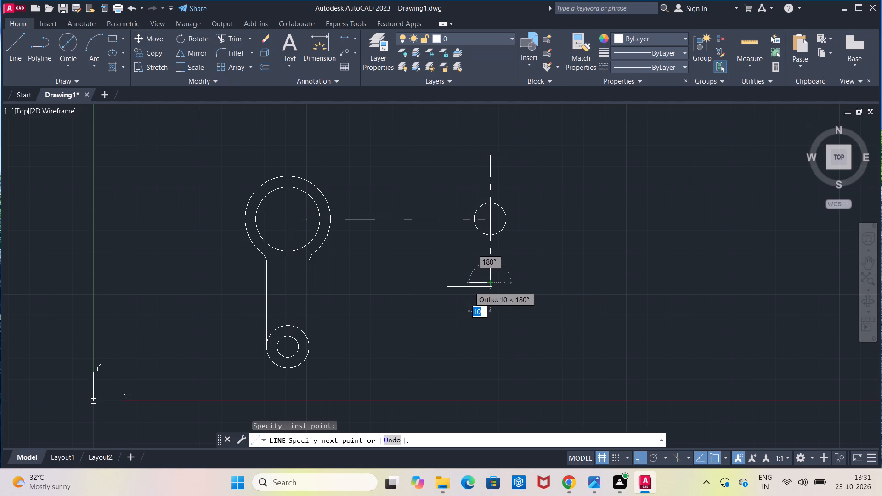
type("7.5")
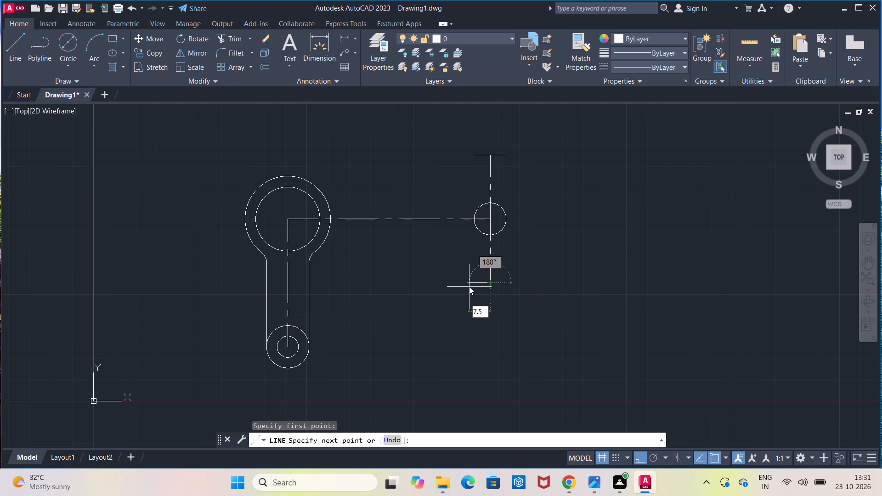
key("Return")
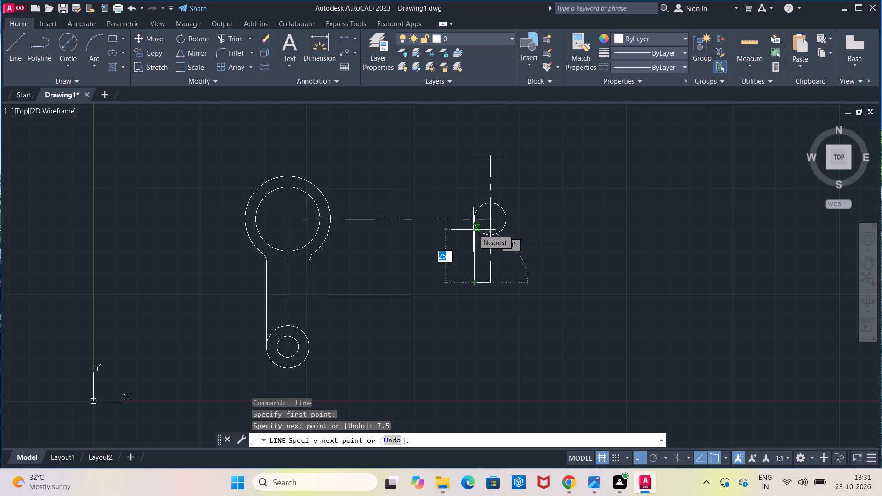
key("Escape")
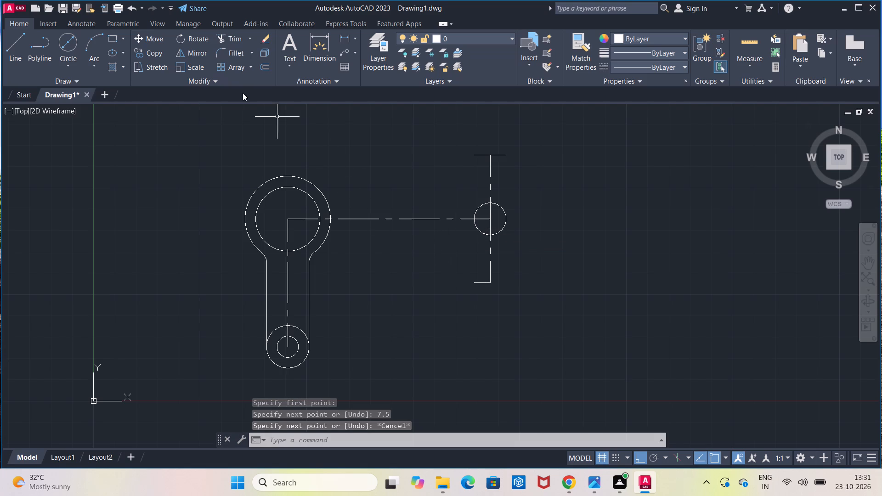
Draw a 7.5 mm horizontal line rightward from the vertical centreline's bottom end.
left_click(6, 54)
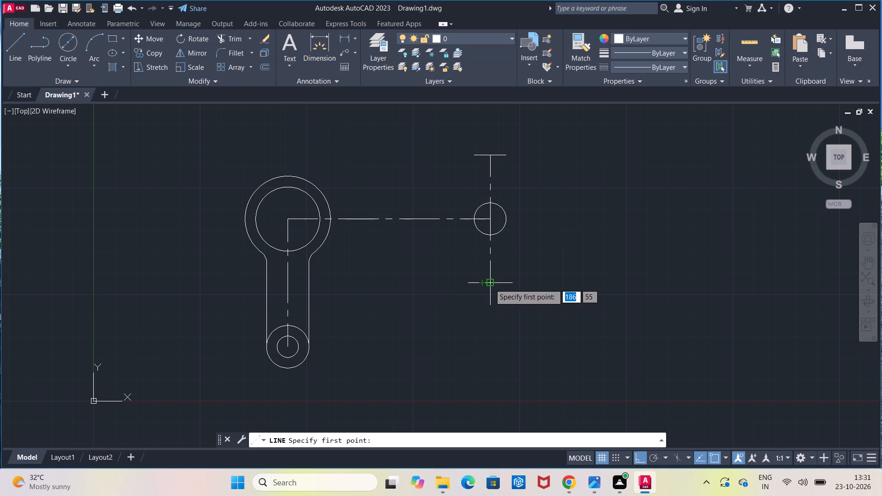
left_click(490, 284)
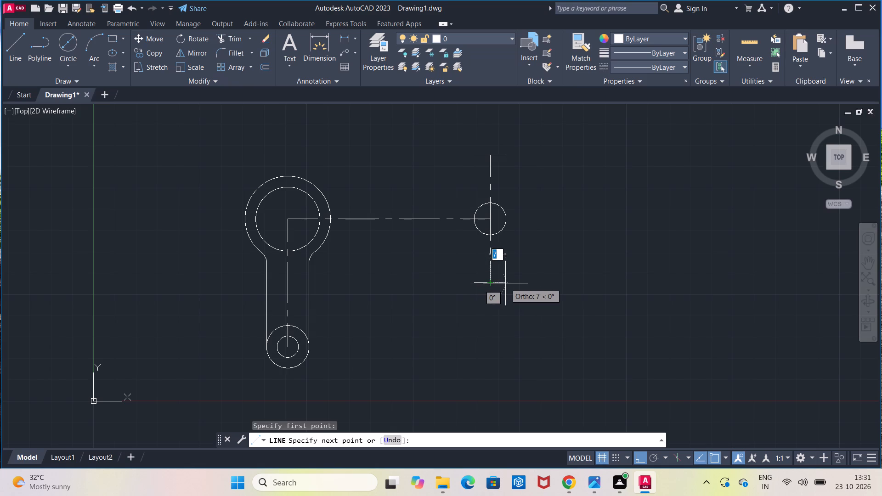
type("7.5")
key("Return")
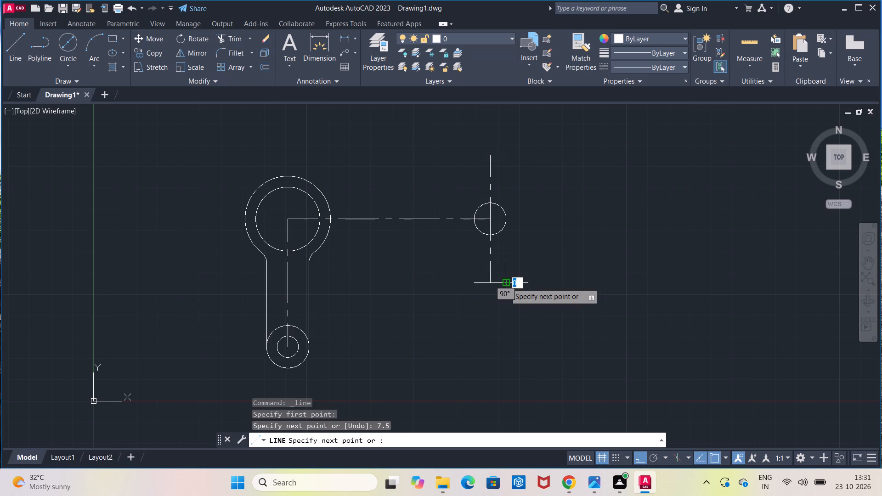
key("Escape")
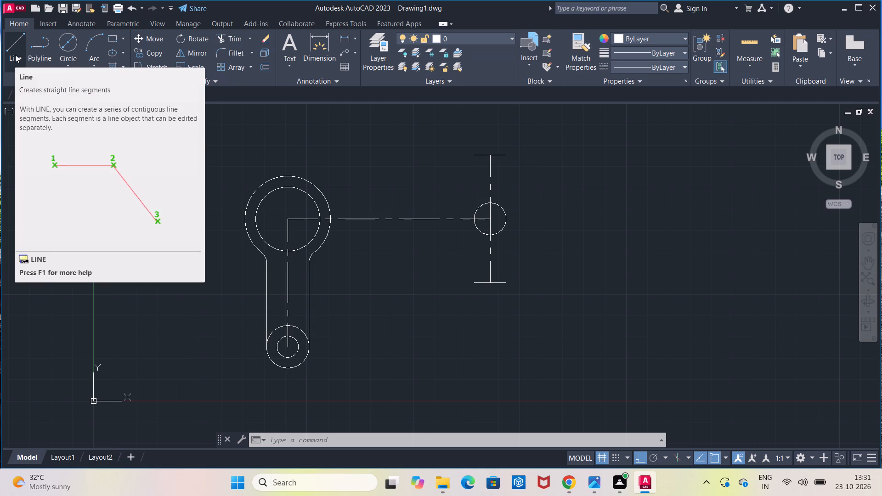
Draw a 40 mm vertical line upward from the left end of the bottom horizontal edge.
left_click(17, 52)
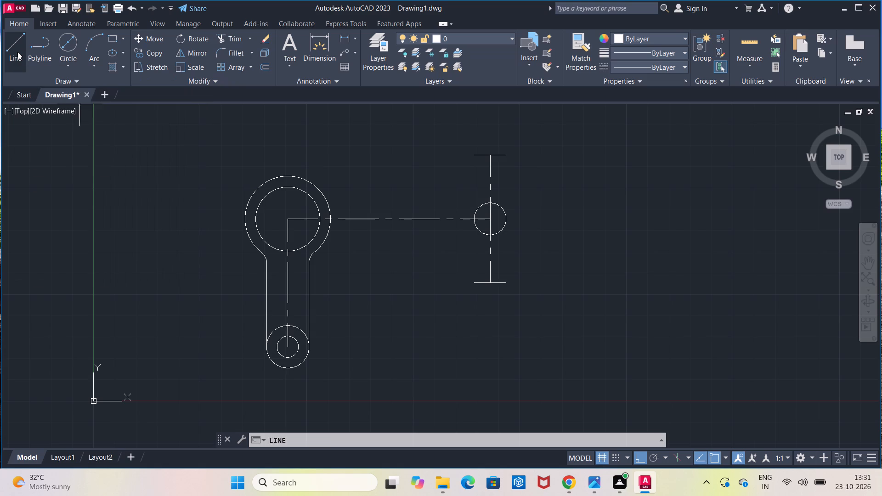
left_click(472, 282)
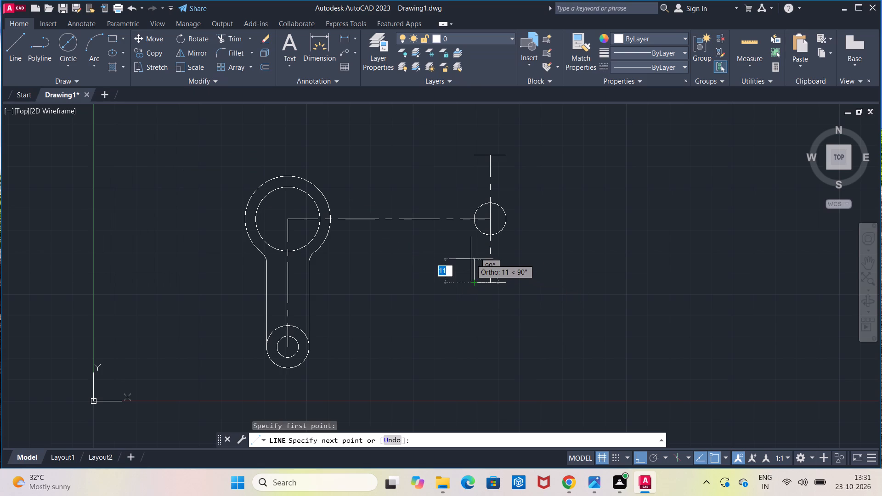
key("4")
key("0")
key("Return")
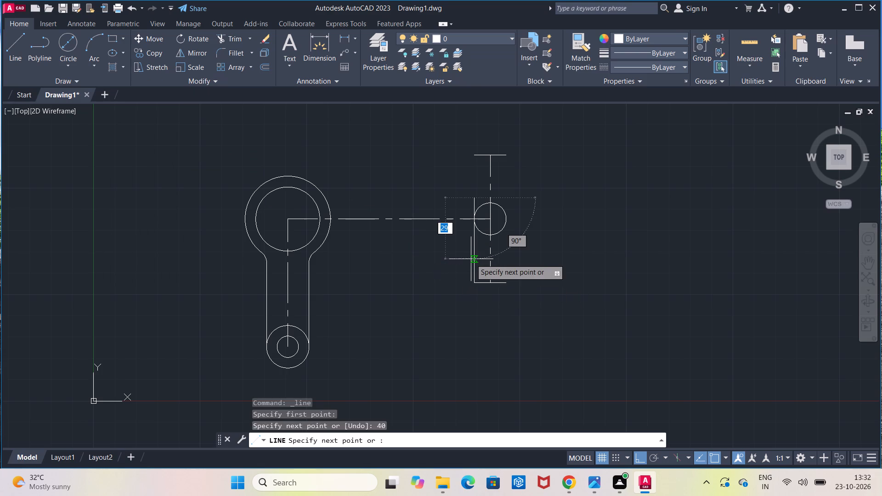
key("Escape")
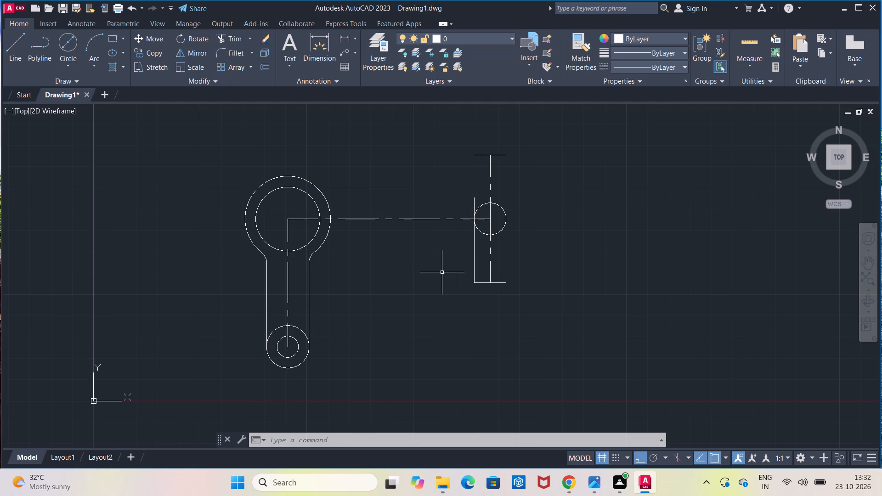
Erase the 40 mm vertical line rising from the left end of the bottom horizontal edge.
left_click(474, 258)
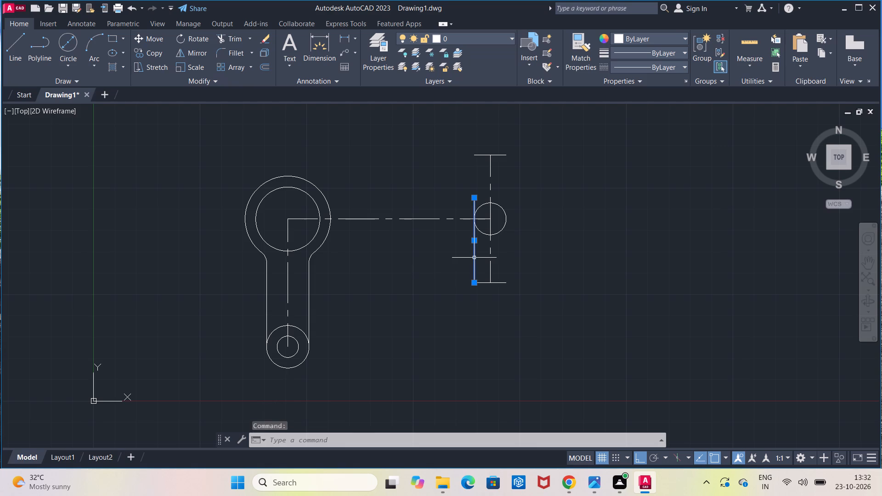
key("Delete")
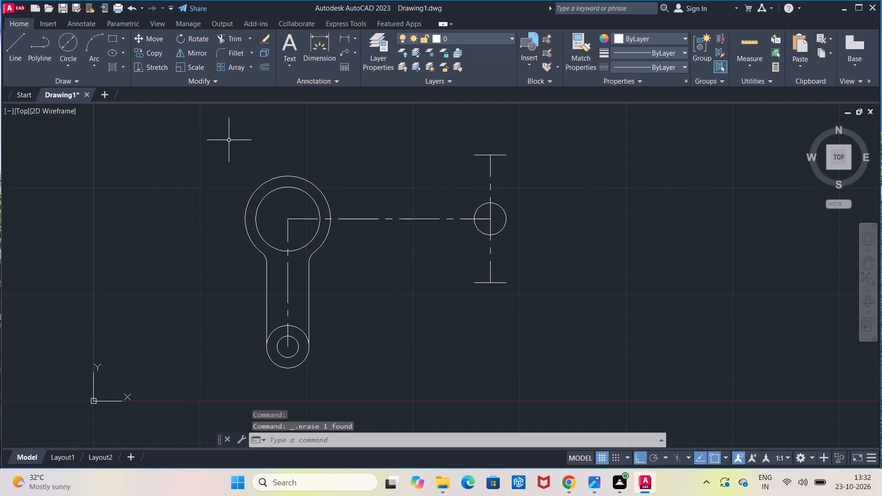
Offset the horizontal centreline 10 mm to both sides, once above and once below.
left_click(269, 68)
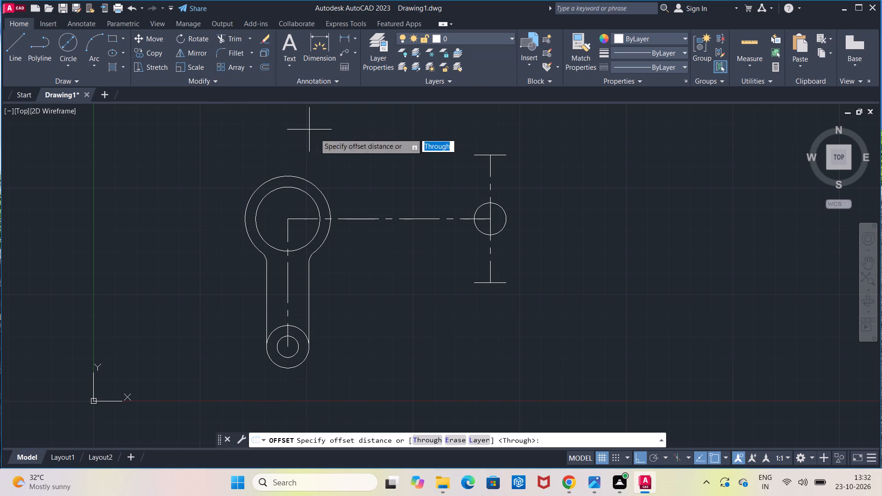
left_click(401, 216)
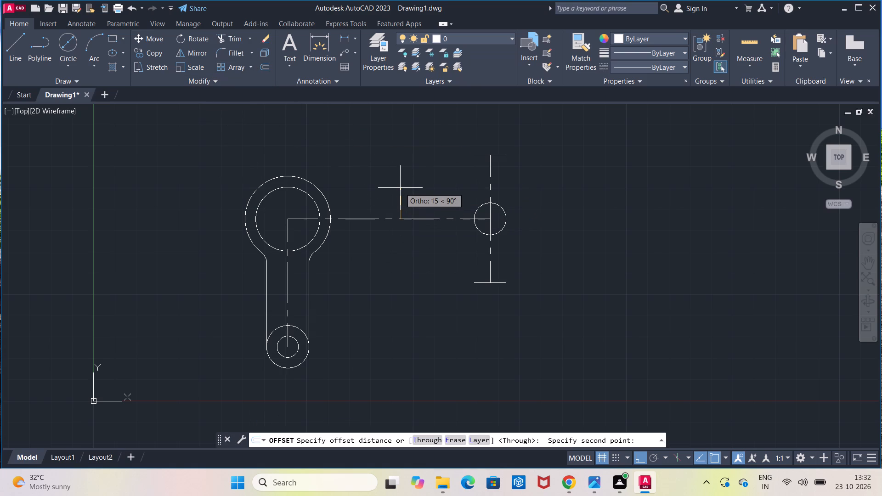
key("1")
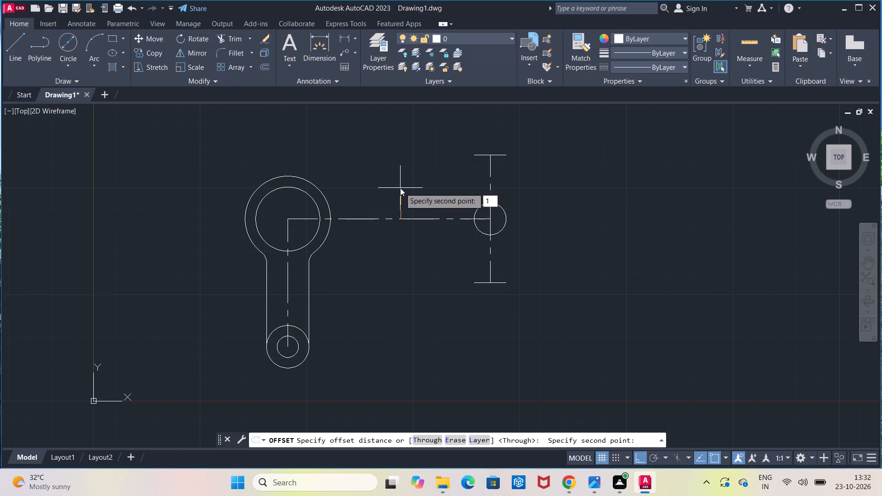
key("0")
key("Return")
left_click(390, 218)
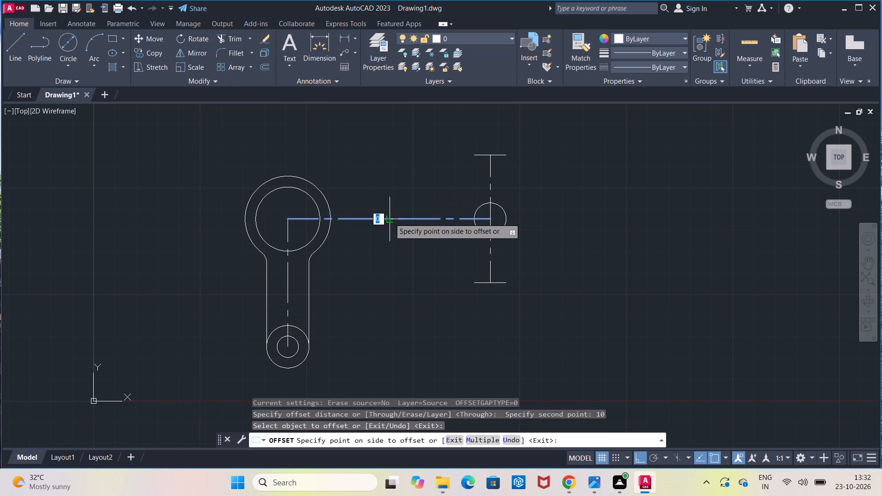
left_click(392, 209)
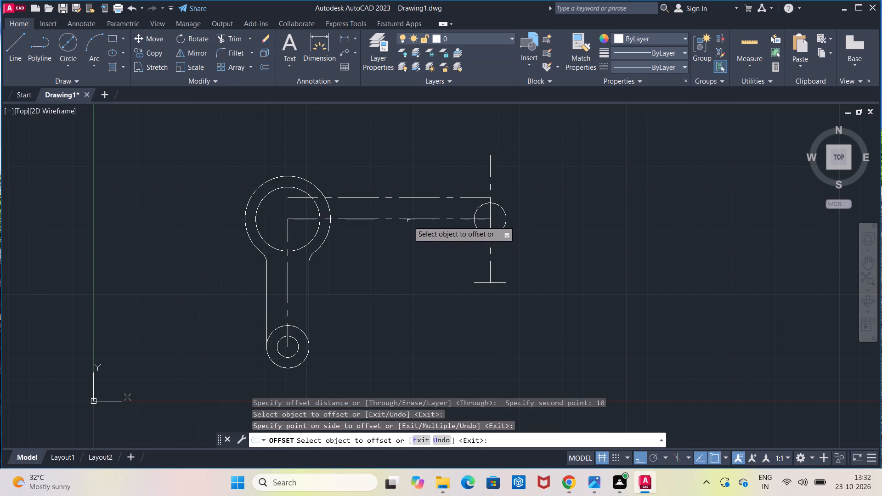
left_click(407, 220)
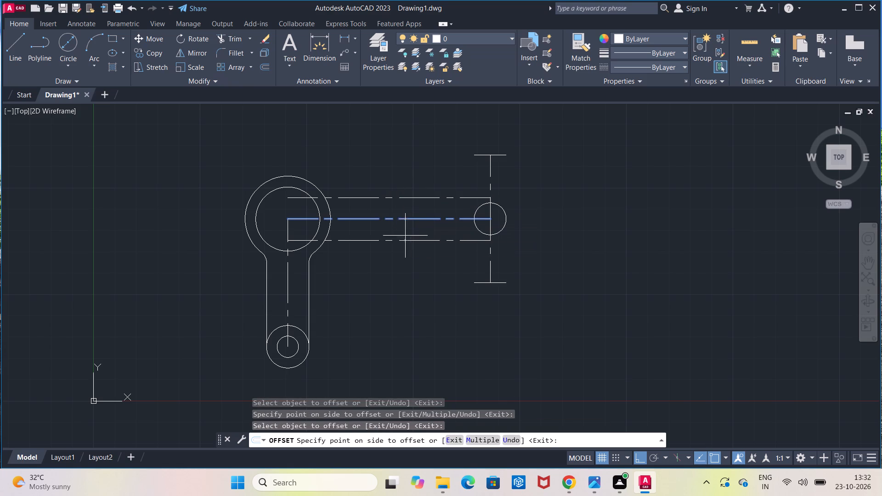
left_click(405, 236)
key("Escape")
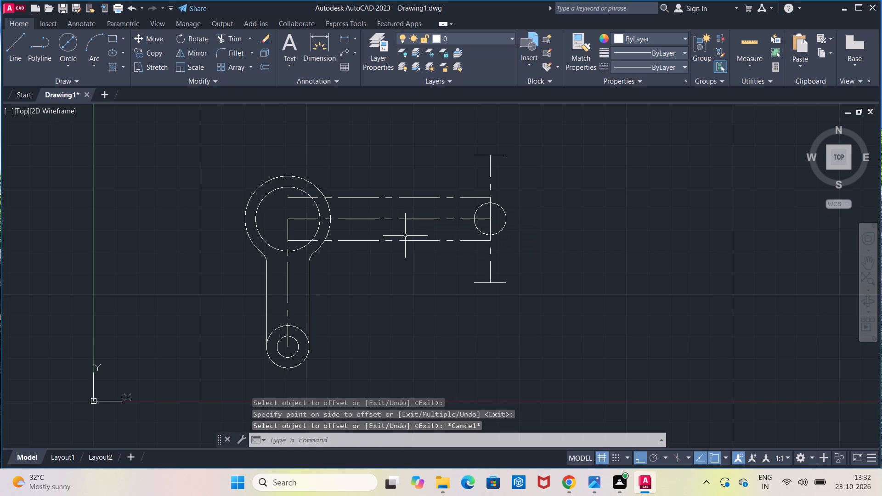
Trim away the parts of both offset lines that lie inside the large outer circle.
left_click(235, 41)
left_click(293, 196)
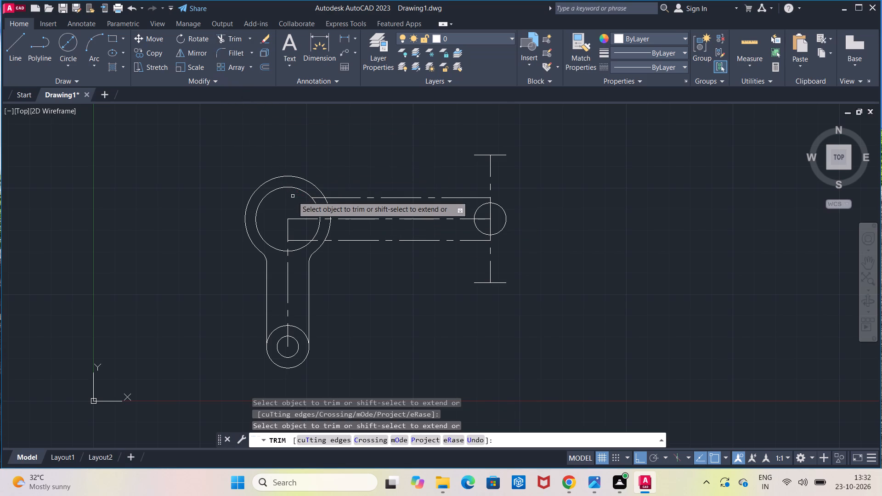
left_click(299, 241)
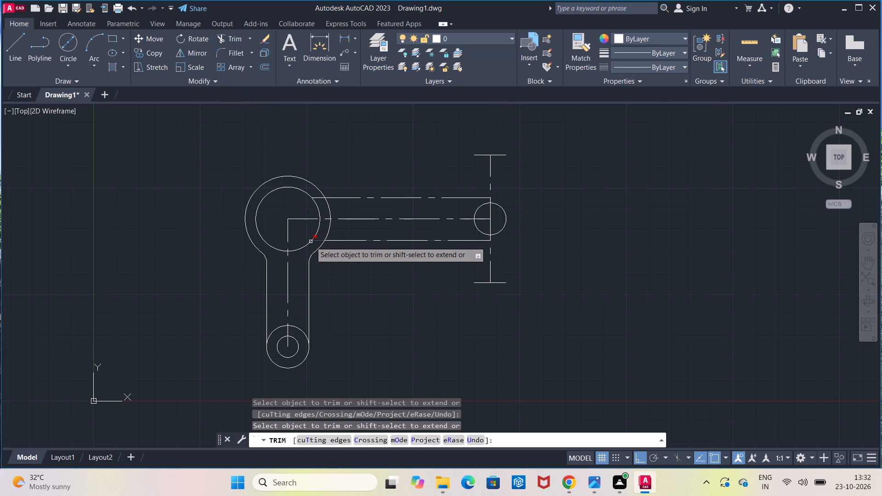
left_click(313, 242)
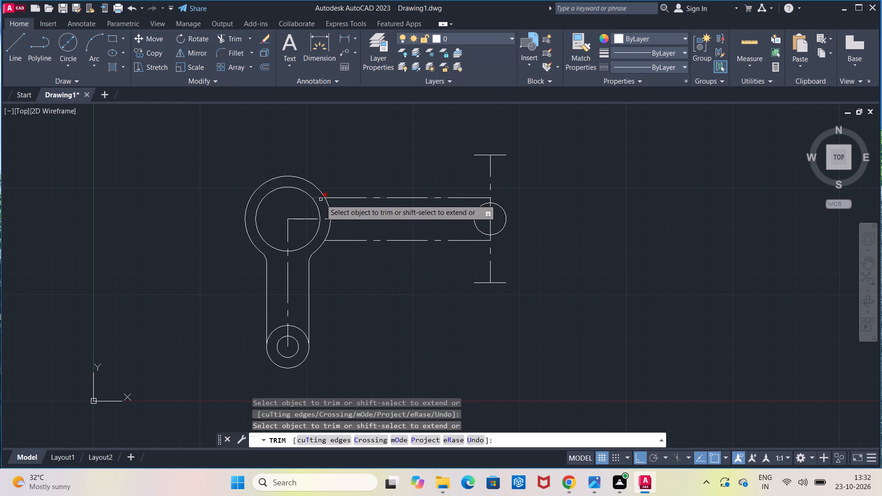
left_click(321, 199)
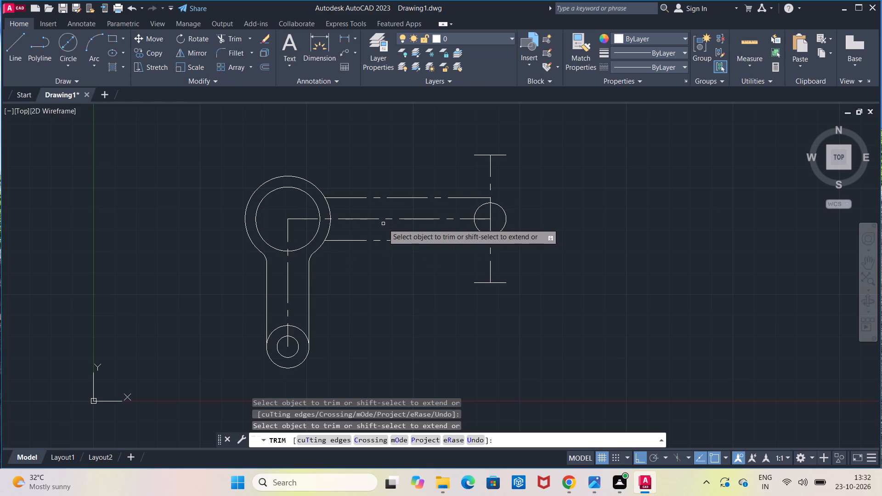
key("Escape")
Draw a vertical line from the left end of the end piece's top edge down to the upper offset line.
left_click(9, 43)
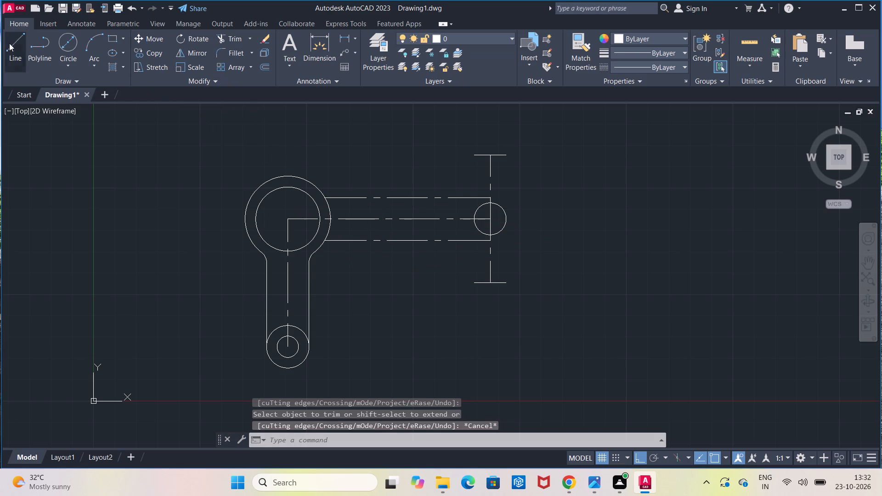
left_click(471, 156)
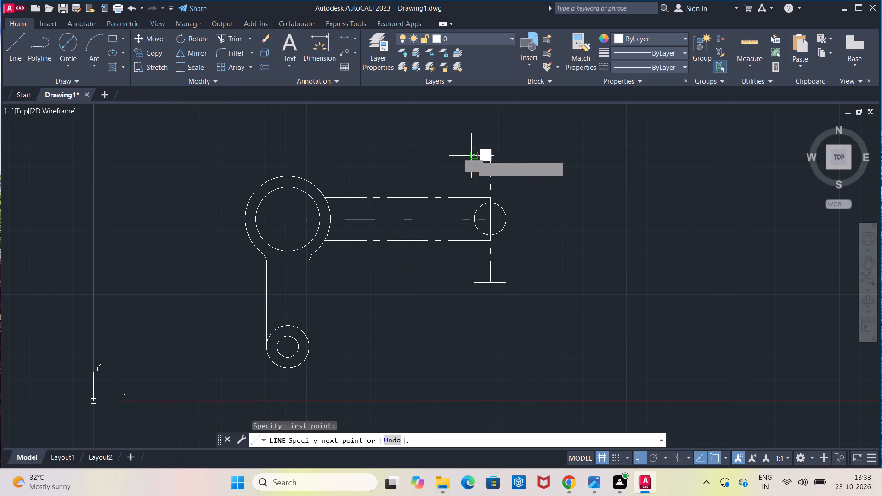
left_click(473, 199)
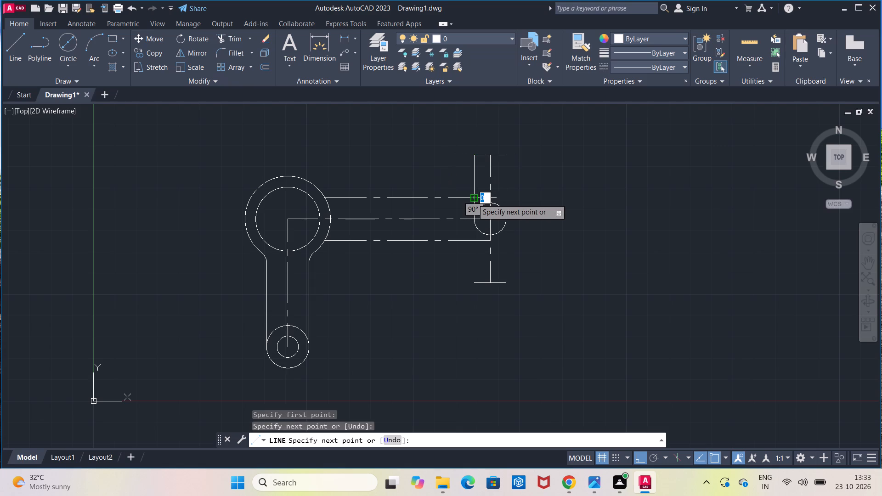
key("Escape")
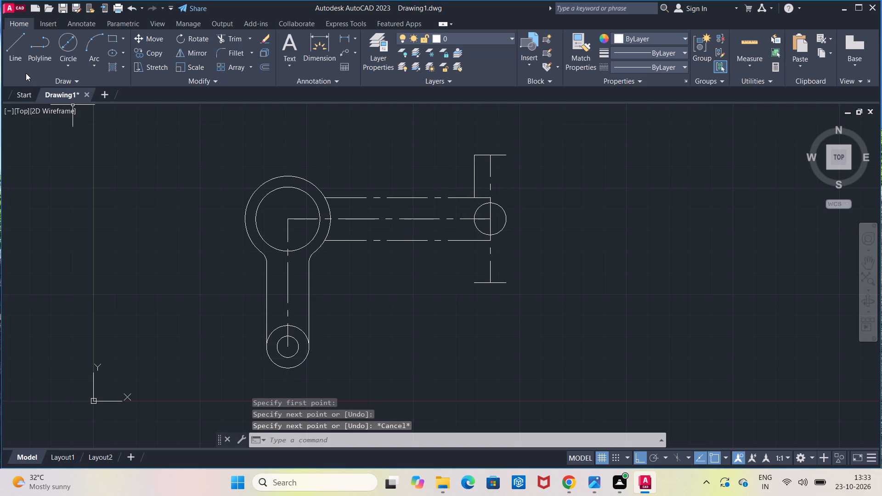
Draw a 20 mm vertical line from the left end of the end piece's bottom edge up to the lower offset line.
left_click(26, 66)
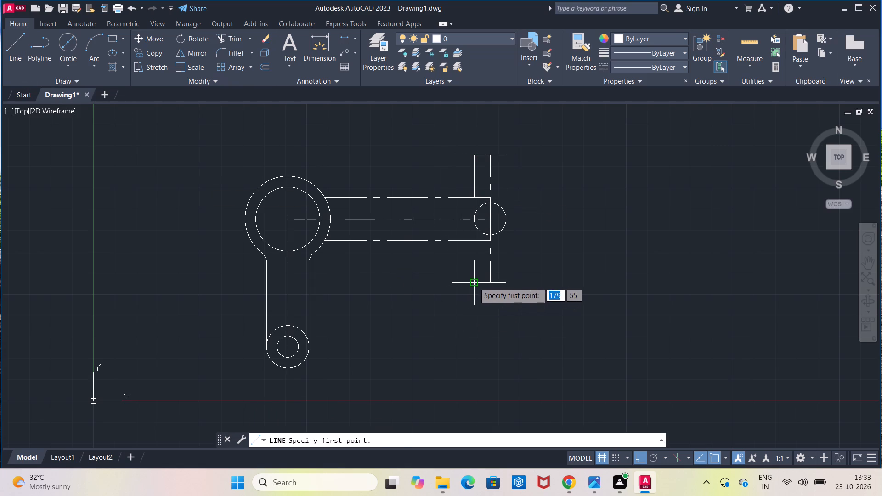
double_click(474, 282)
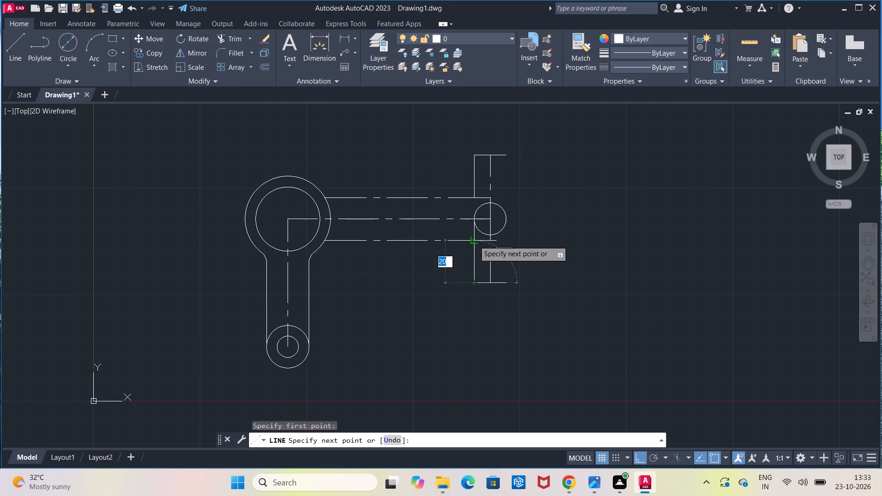
left_click(474, 241)
key("Escape")
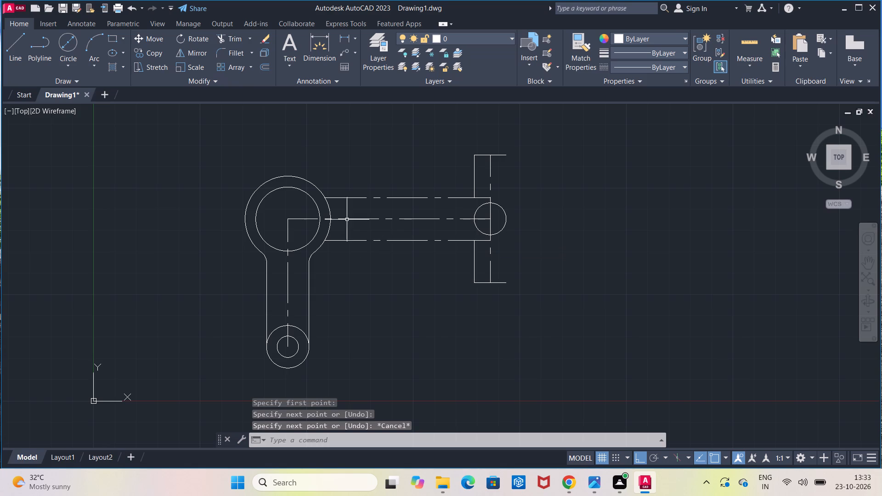
Trim the short ends of both offset lines that extend past the end piece's left edge.
left_click(240, 39)
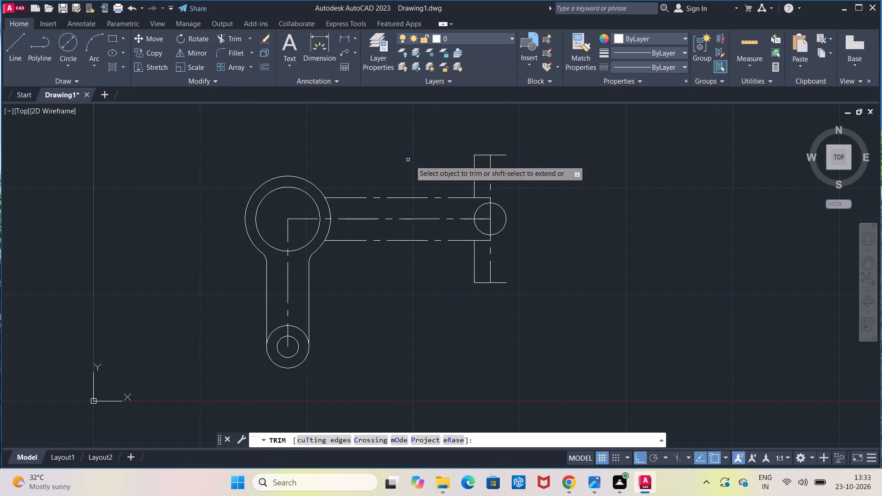
left_click(480, 197)
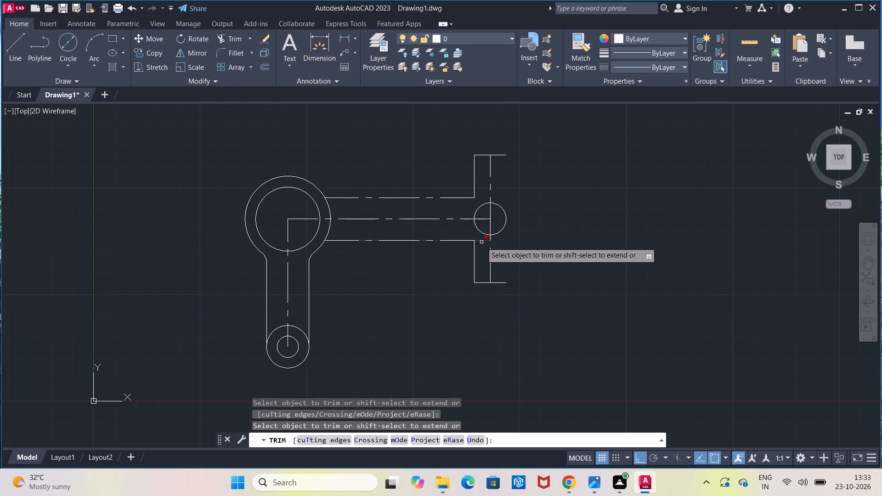
left_click(481, 242)
key("Escape")
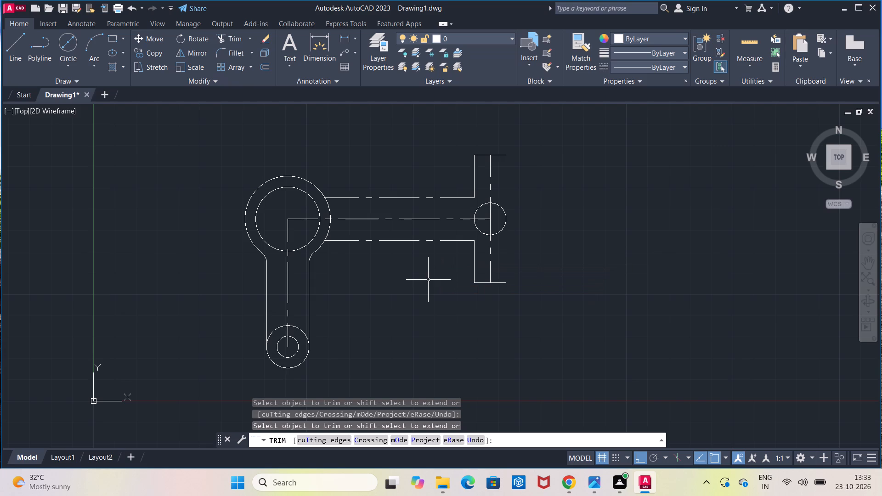
Change the linetype of the horizontal arm's lower and upper edges to ByLayer.
left_click(409, 240)
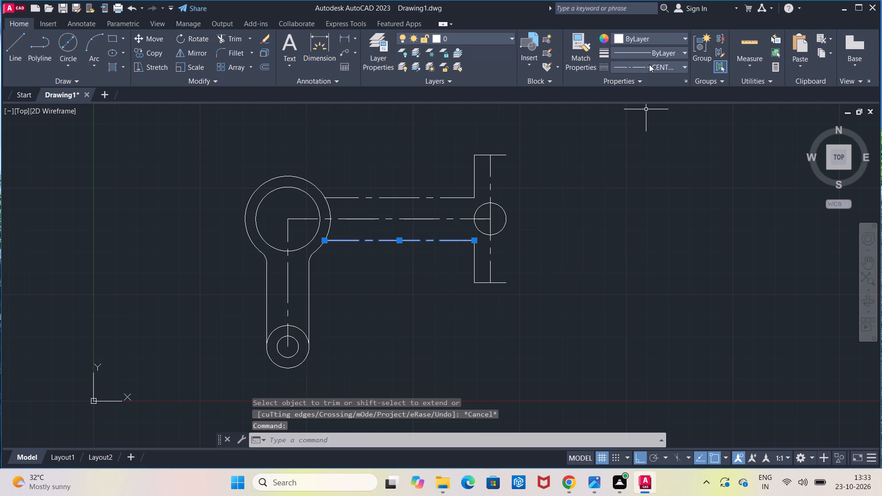
left_click(649, 64)
left_click(653, 77)
left_click(417, 196)
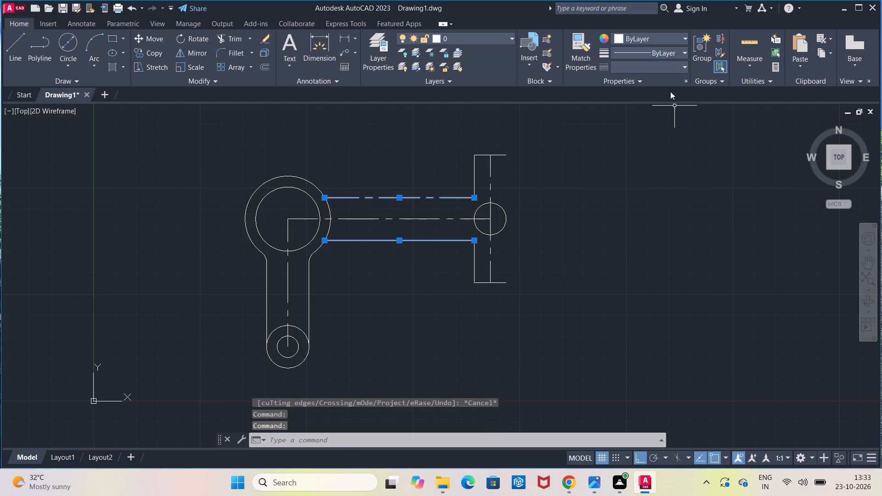
left_click(667, 68)
left_click(667, 77)
key("Escape")
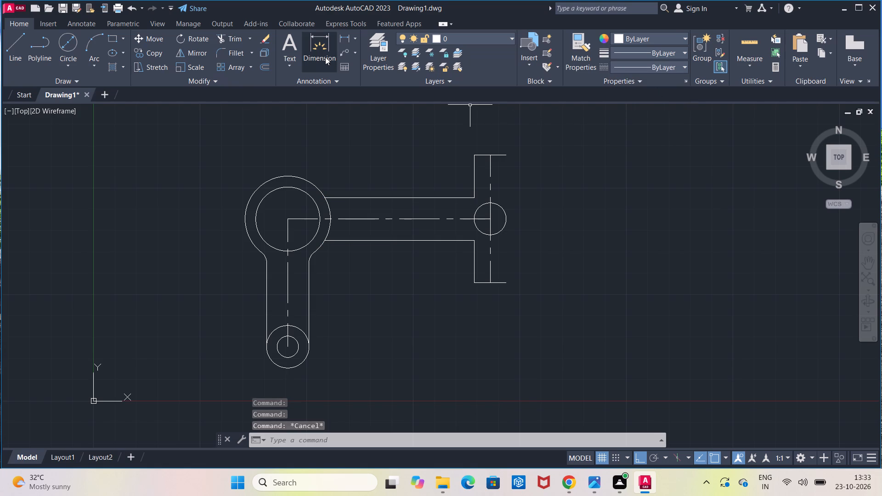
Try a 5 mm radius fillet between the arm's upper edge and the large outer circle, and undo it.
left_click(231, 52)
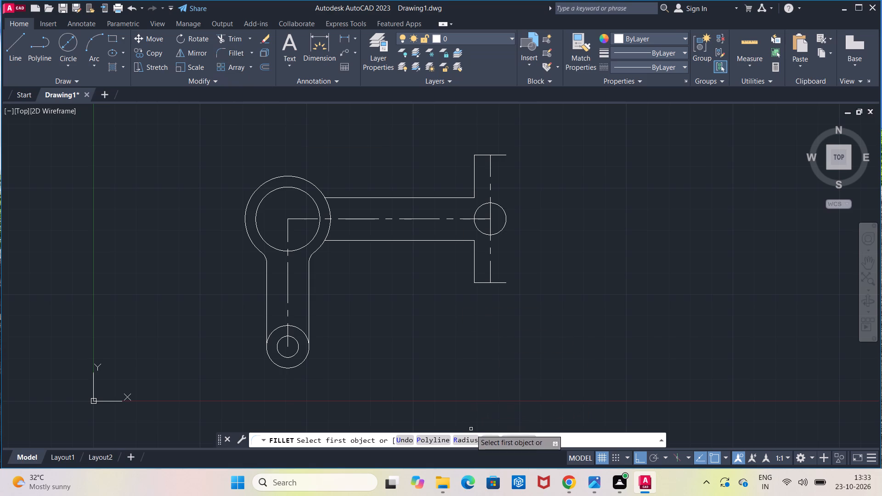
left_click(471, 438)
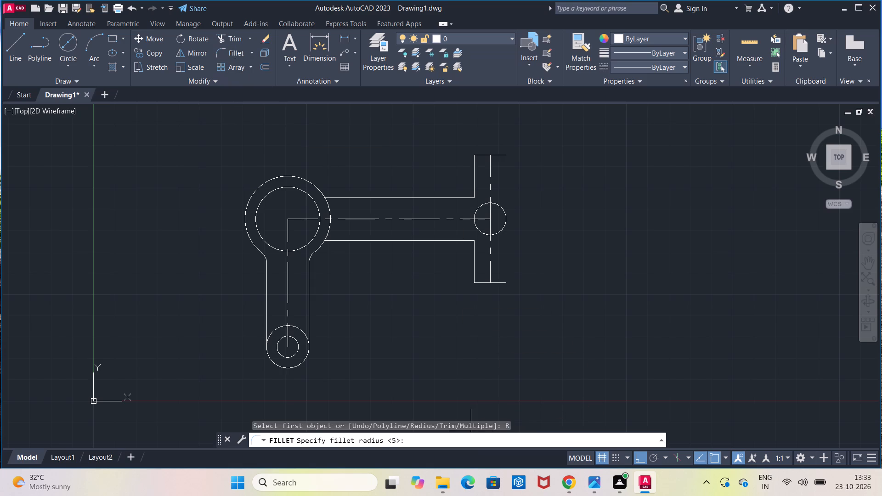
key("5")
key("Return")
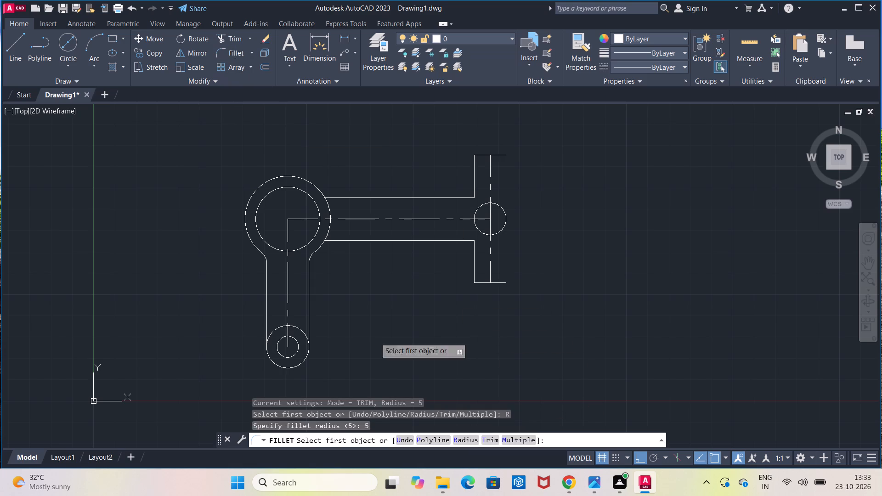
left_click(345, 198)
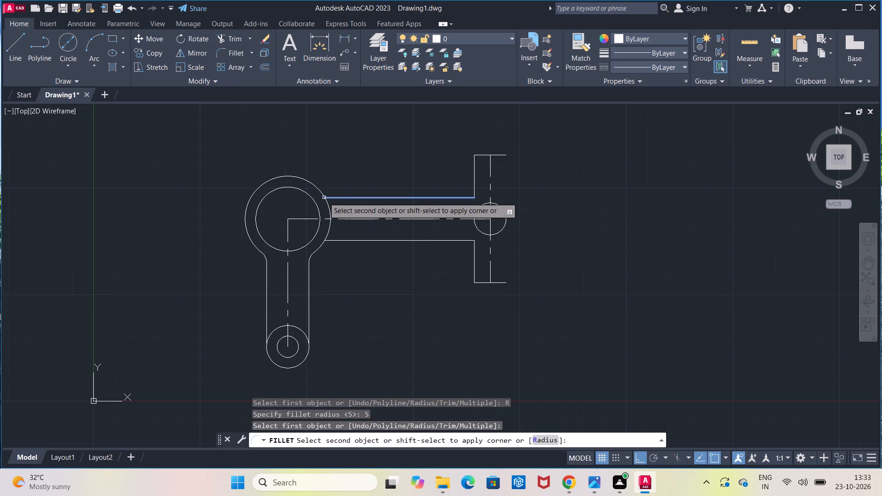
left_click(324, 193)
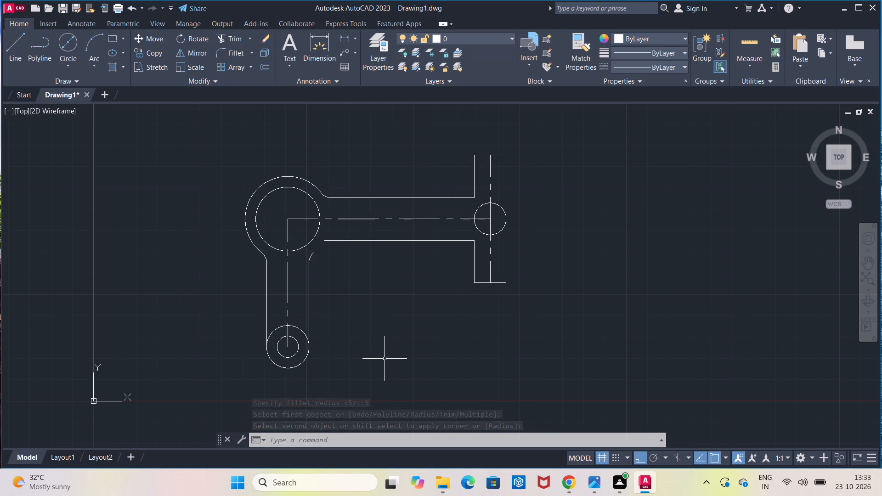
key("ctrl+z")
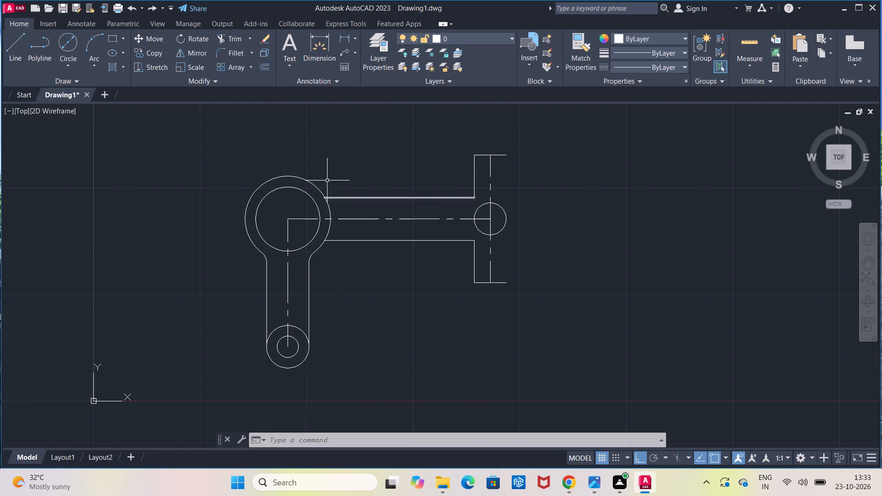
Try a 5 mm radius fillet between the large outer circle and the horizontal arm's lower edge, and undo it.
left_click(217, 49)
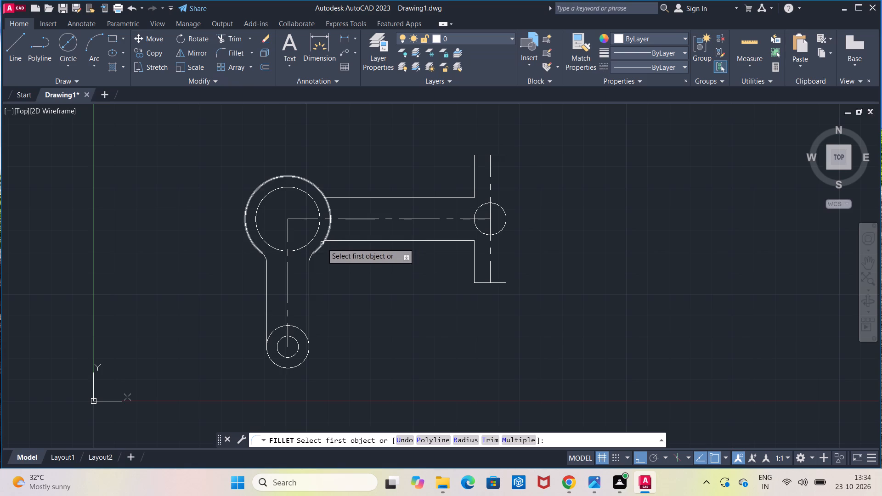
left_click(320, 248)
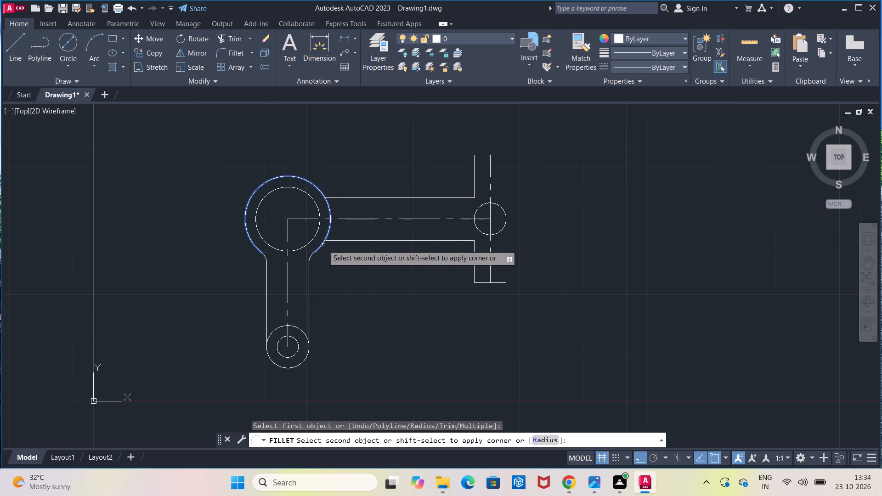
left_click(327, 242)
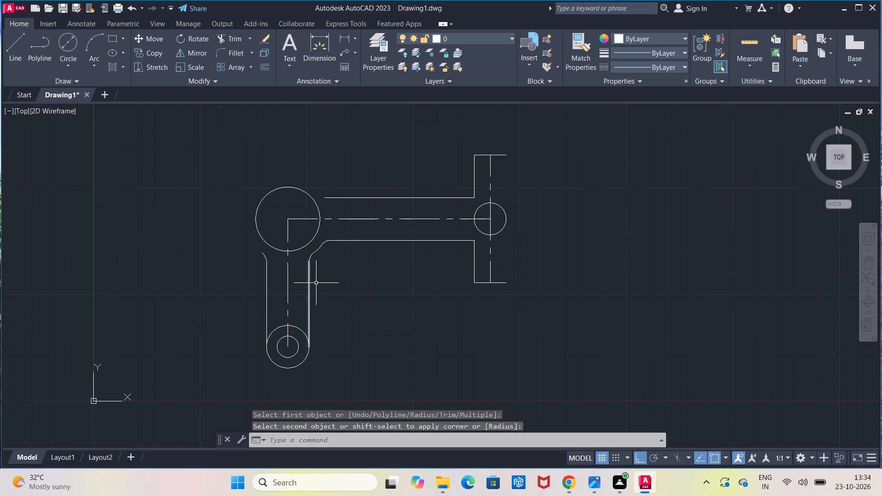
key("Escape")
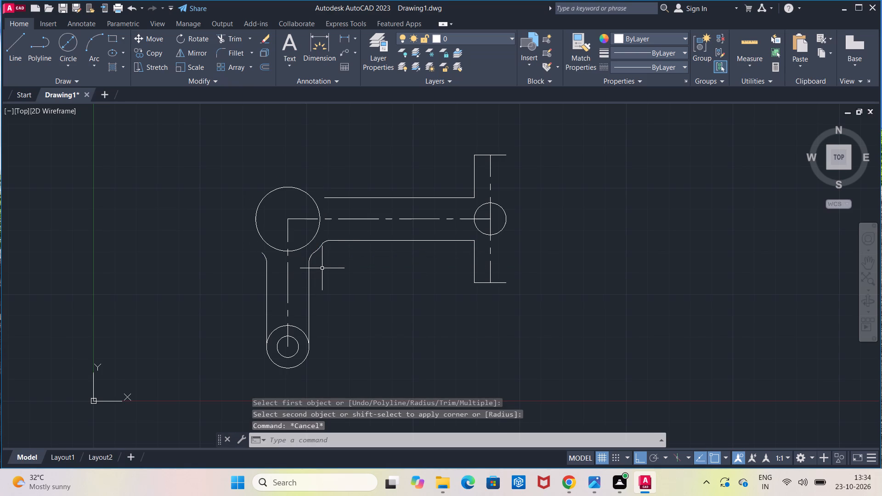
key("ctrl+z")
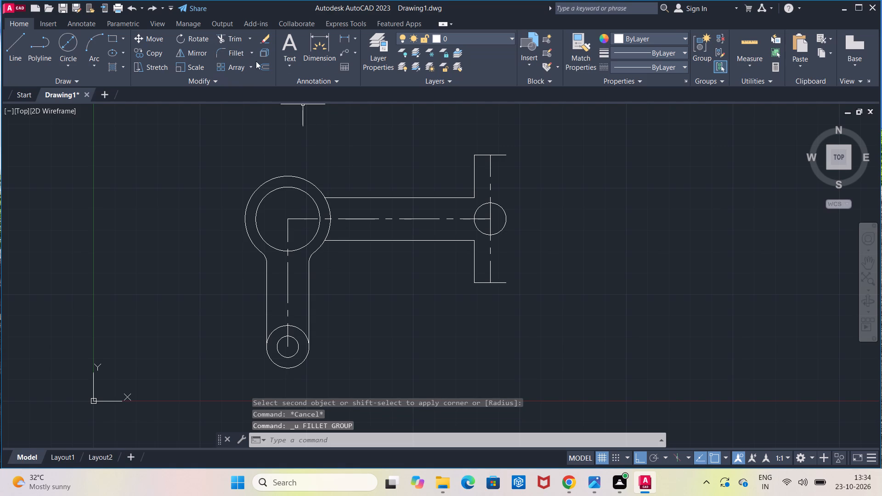
Fillet the large outer circle to the horizontal arm's upper edge with a 5 mm radius.
left_click(232, 47)
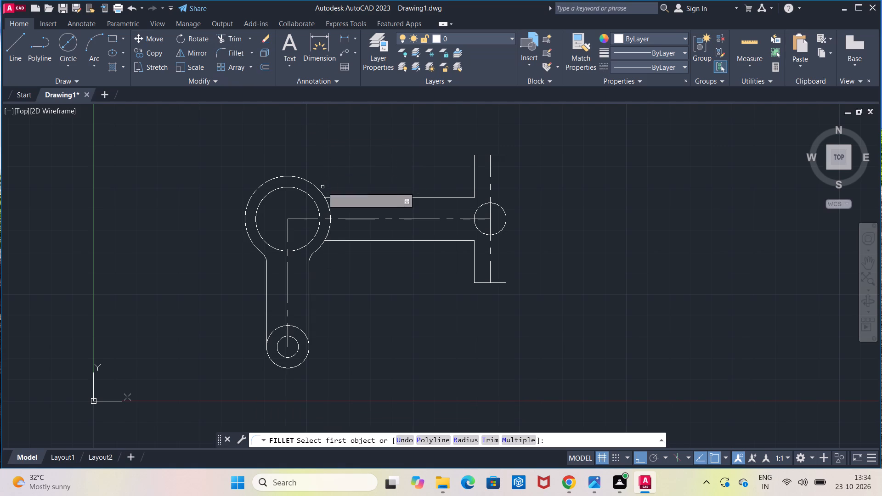
left_click(321, 191)
left_click(333, 198)
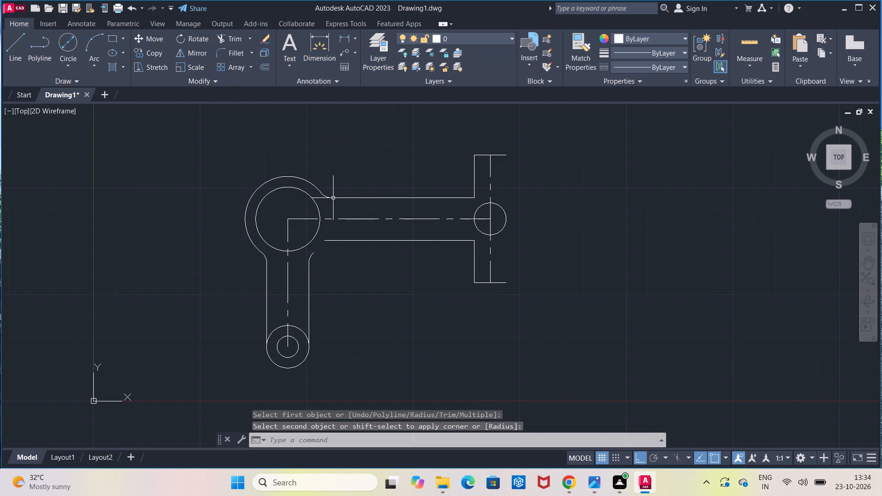
key("Escape")
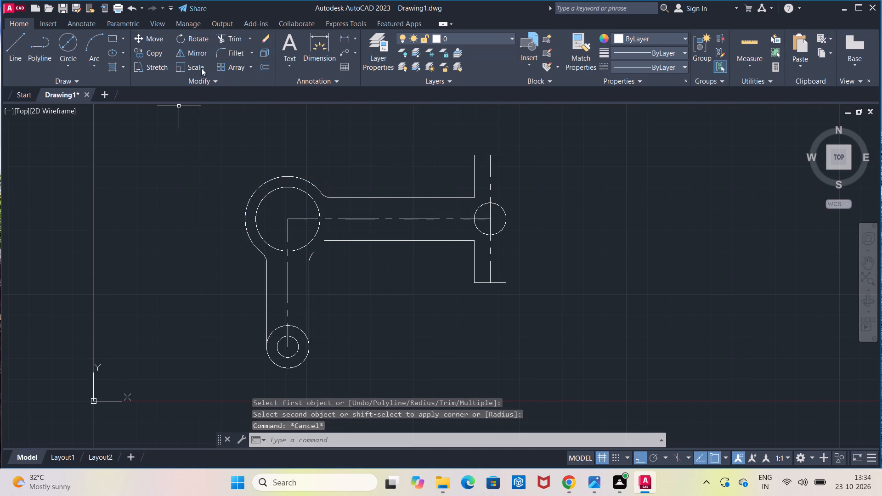
Extend the large outer arc across the horizontal arm and down to the vertical arm's fillet.
left_click(248, 39)
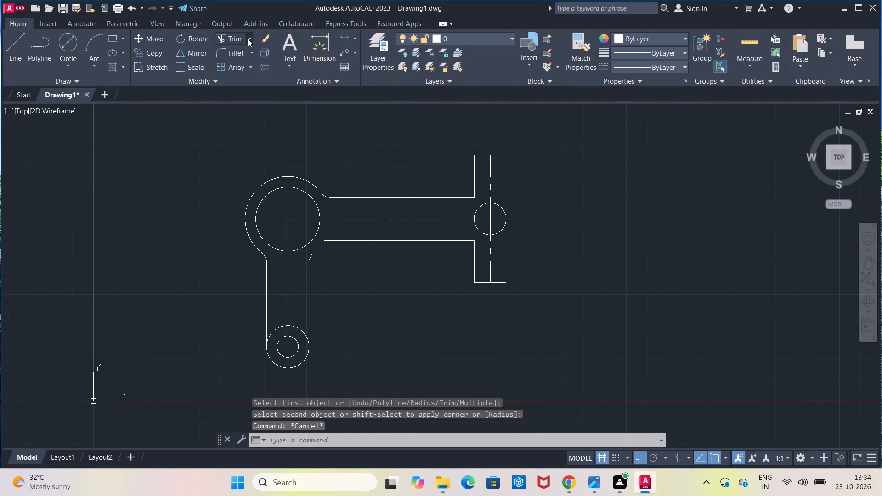
left_click(256, 82)
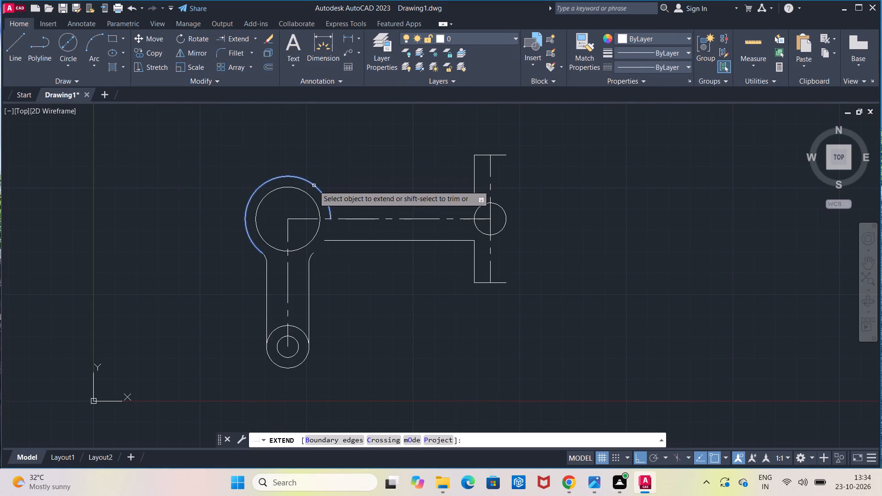
left_click(314, 186)
left_click(330, 210)
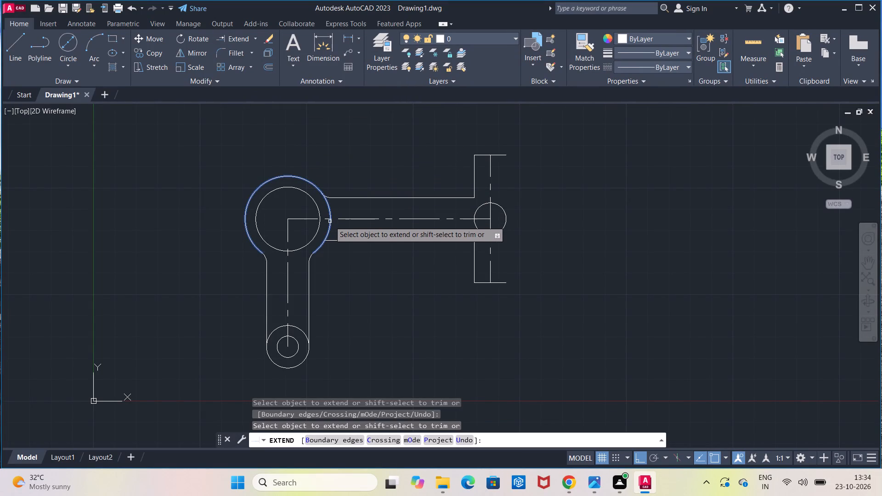
left_click(330, 221)
key("Escape")
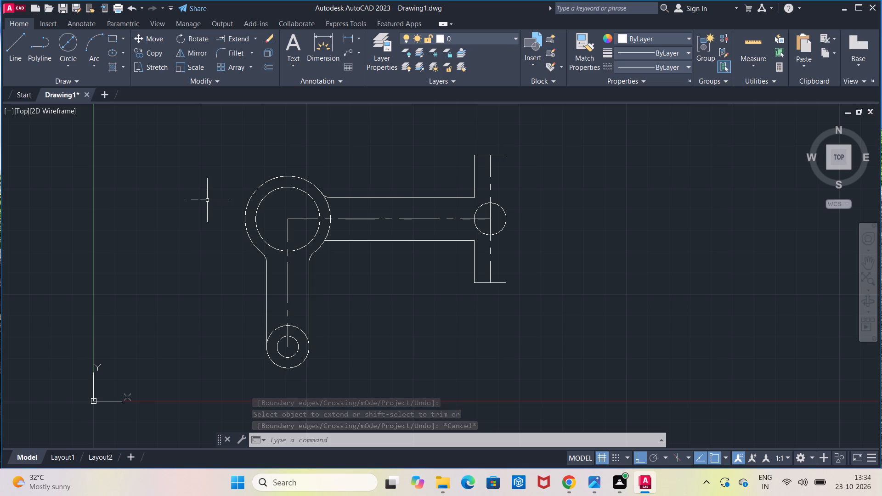
Fillet the large outer arc to the horizontal arm's lower edge with a 5 mm radius.
left_click(248, 52)
left_click(242, 56)
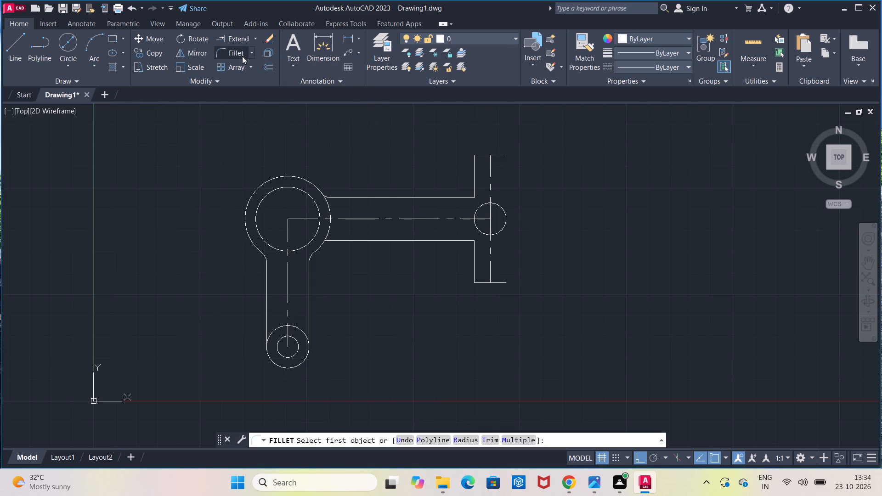
left_click(320, 248)
left_click(332, 242)
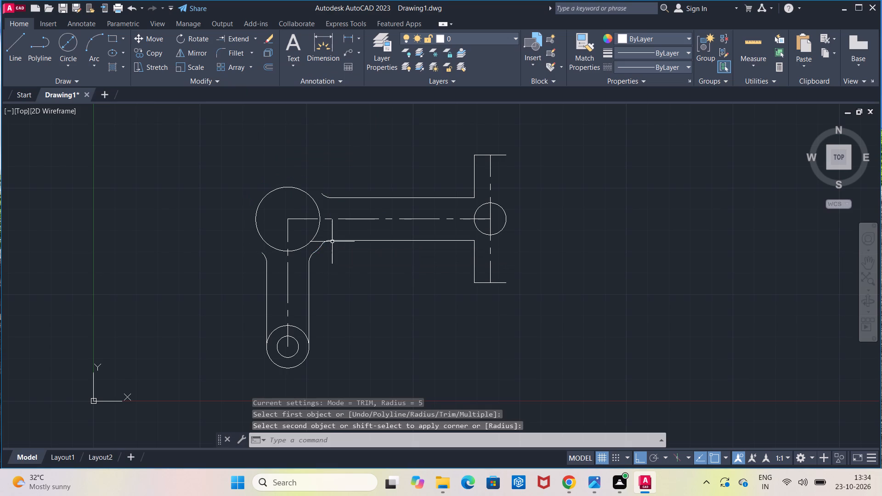
key("Escape")
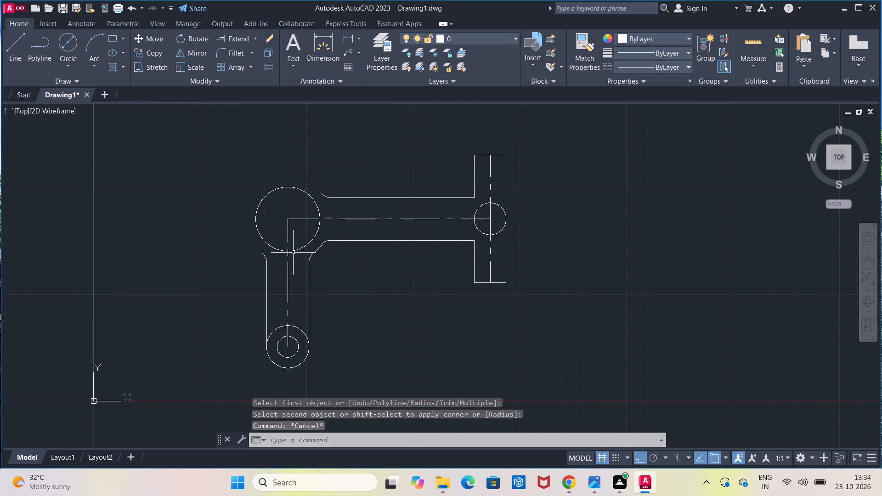
Extend the remaining outer arc piece near the lower fillet back around the whole large circle.
left_click(231, 37)
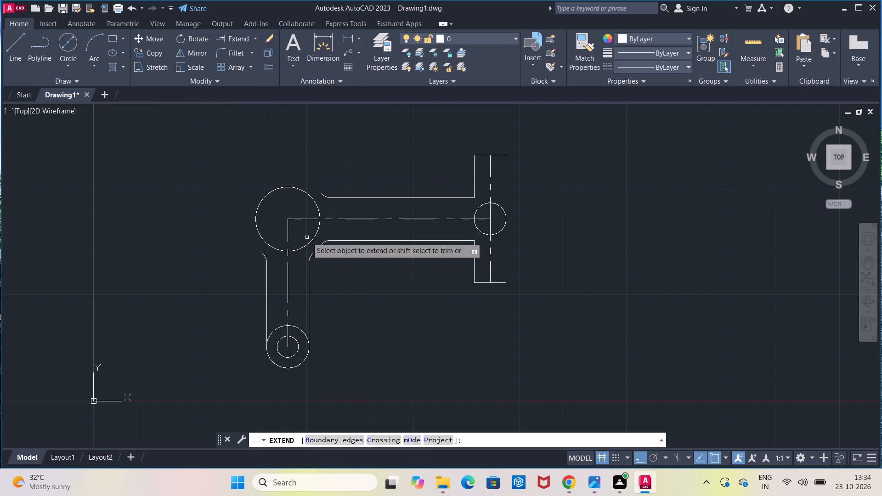
left_click(319, 251)
left_click(327, 236)
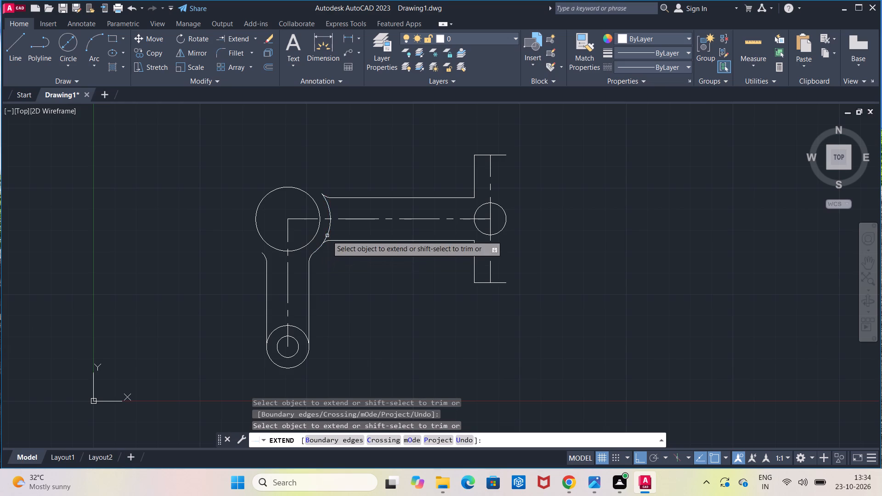
left_click(331, 217)
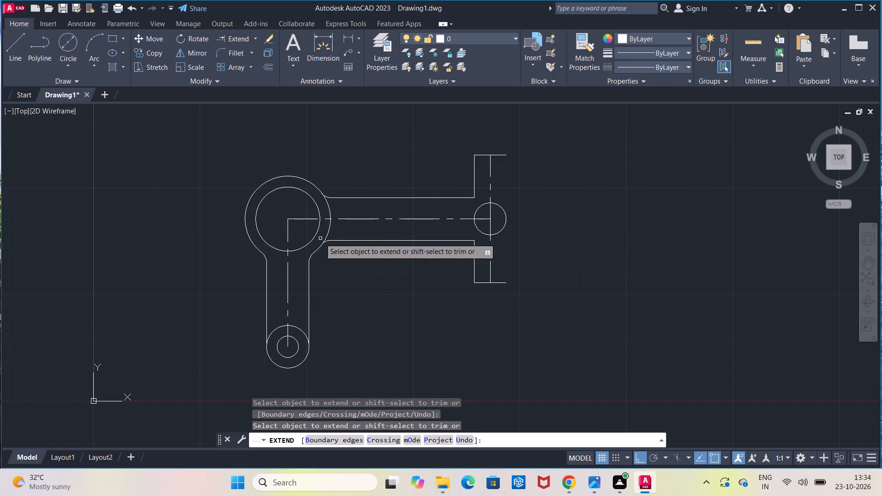
key("Escape")
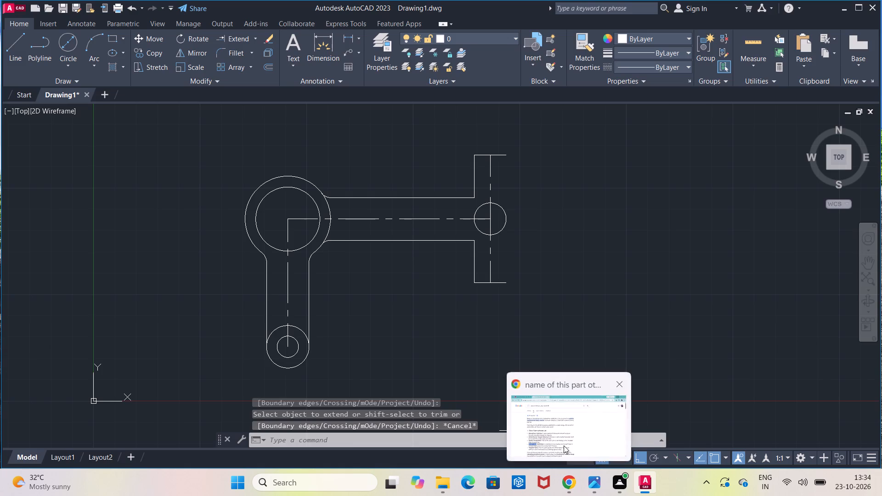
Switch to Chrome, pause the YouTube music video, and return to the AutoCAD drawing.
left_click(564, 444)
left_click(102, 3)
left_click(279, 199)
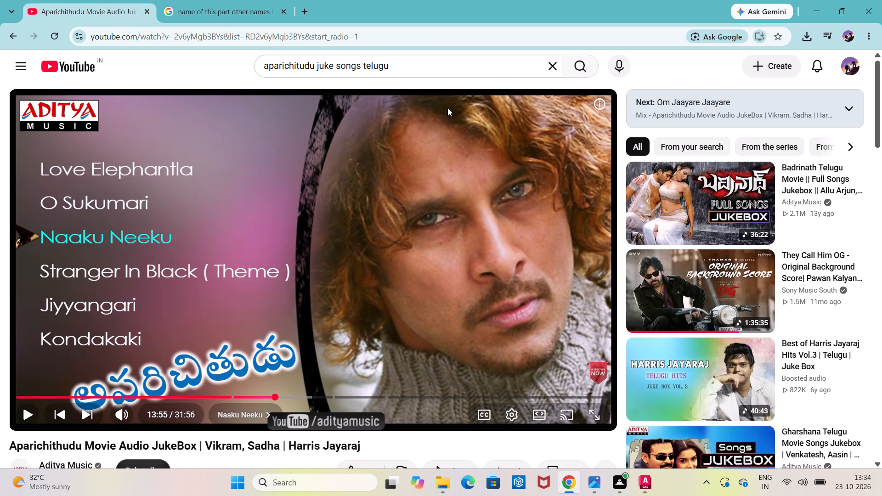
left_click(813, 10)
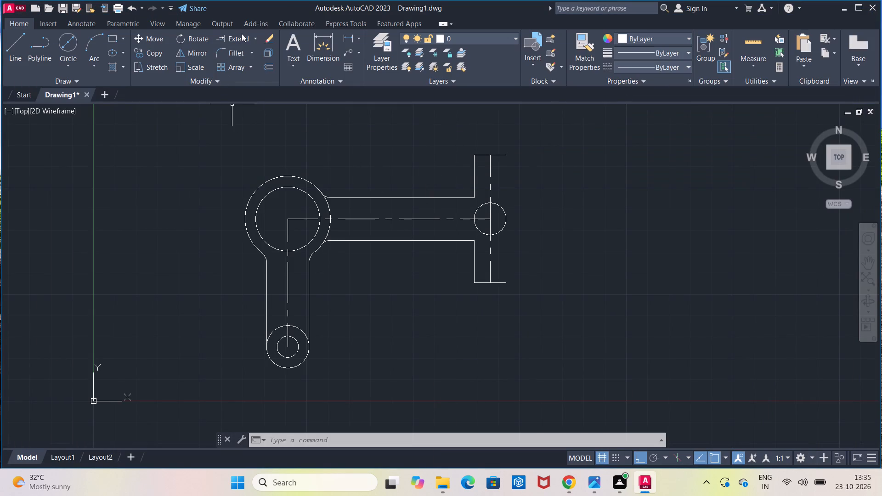
Trim the part of the large outer circle lying between the horizontal arm's upper and lower fillets.
left_click(256, 36)
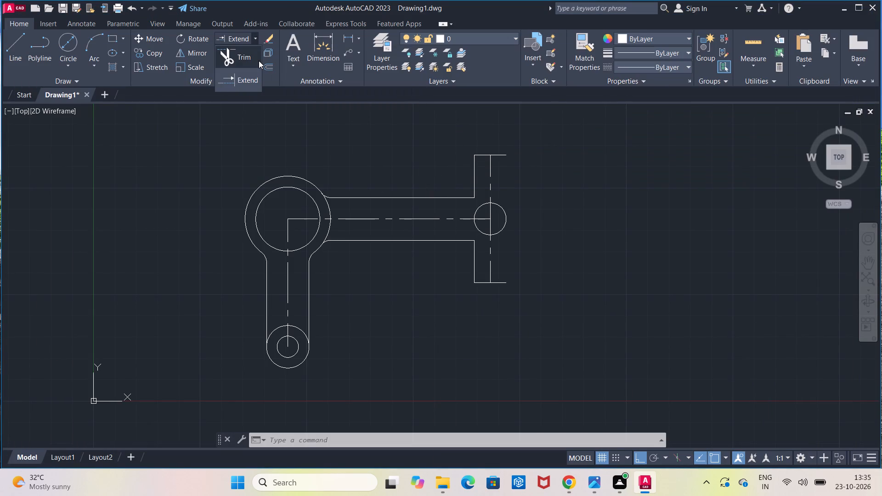
left_click(259, 62)
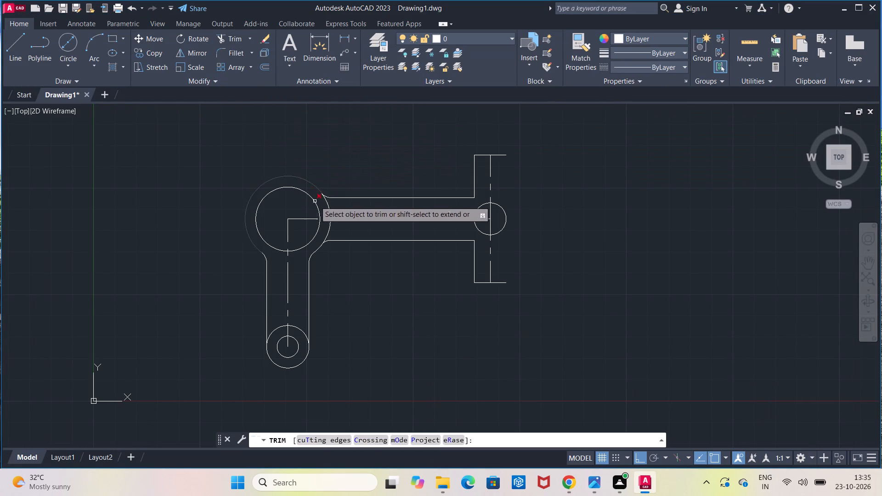
left_click(330, 210)
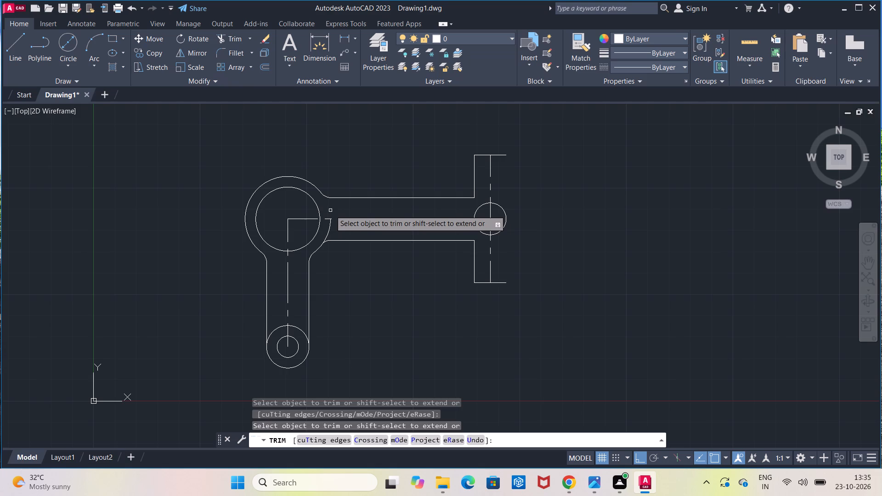
left_click(331, 227)
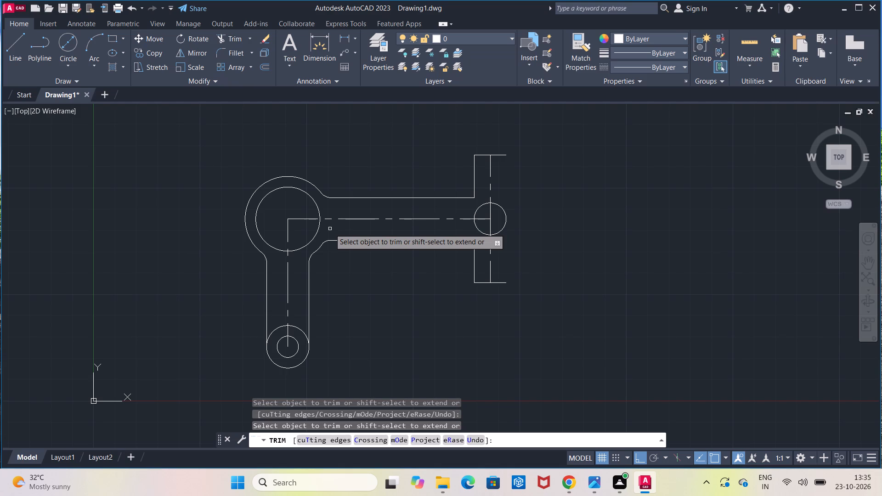
key("Escape")
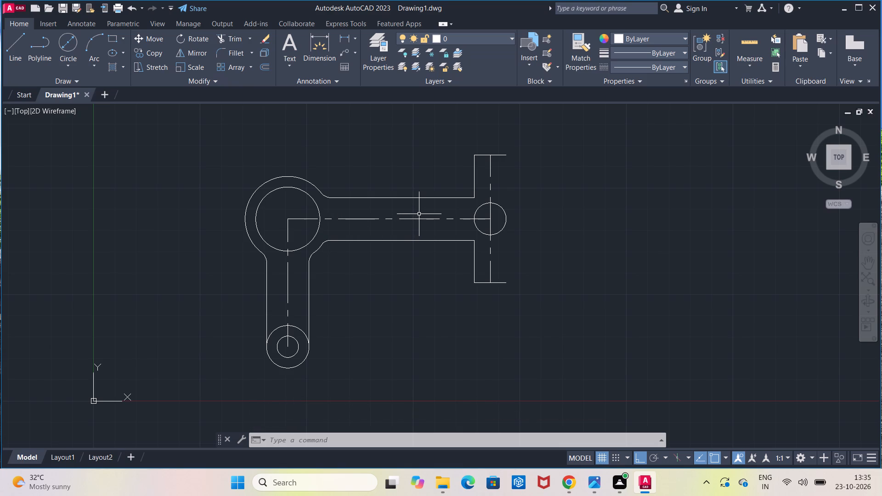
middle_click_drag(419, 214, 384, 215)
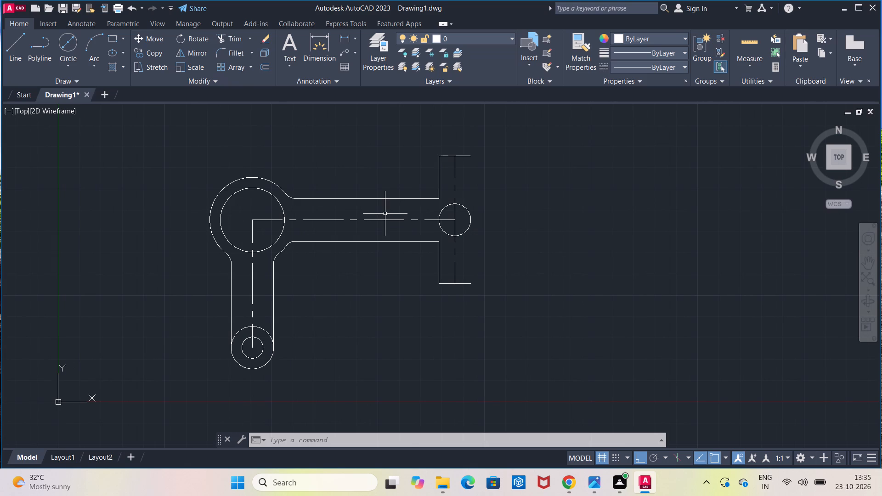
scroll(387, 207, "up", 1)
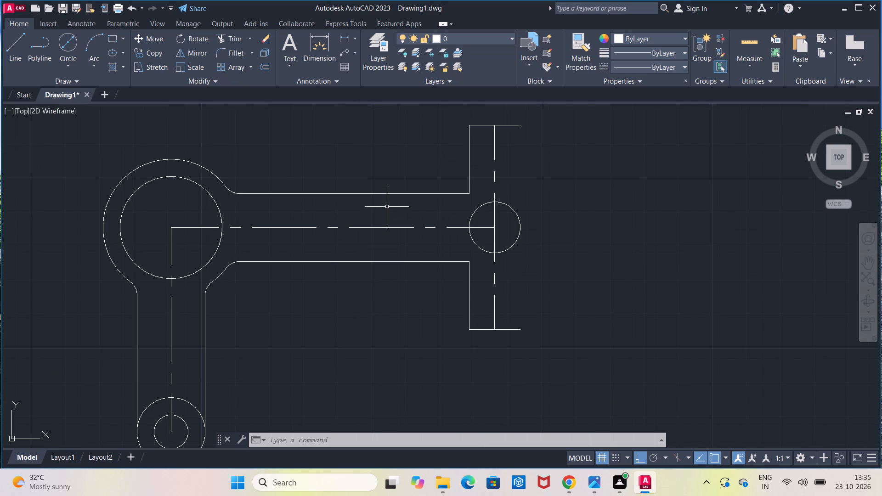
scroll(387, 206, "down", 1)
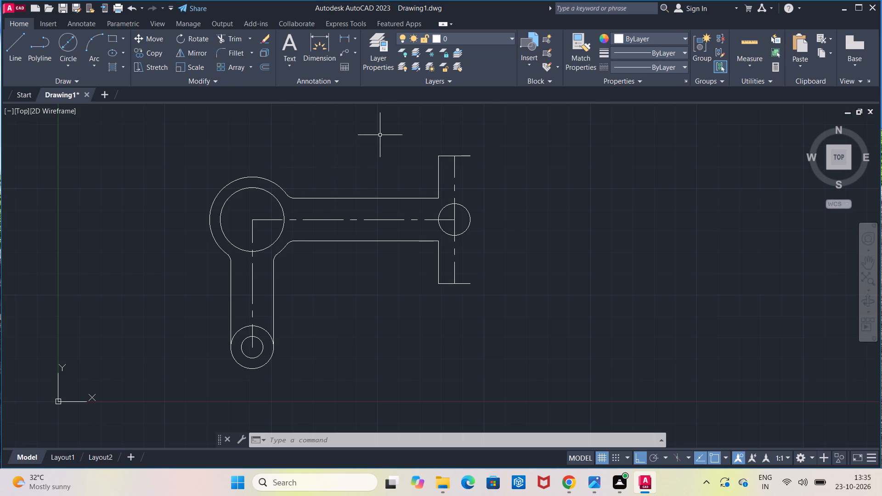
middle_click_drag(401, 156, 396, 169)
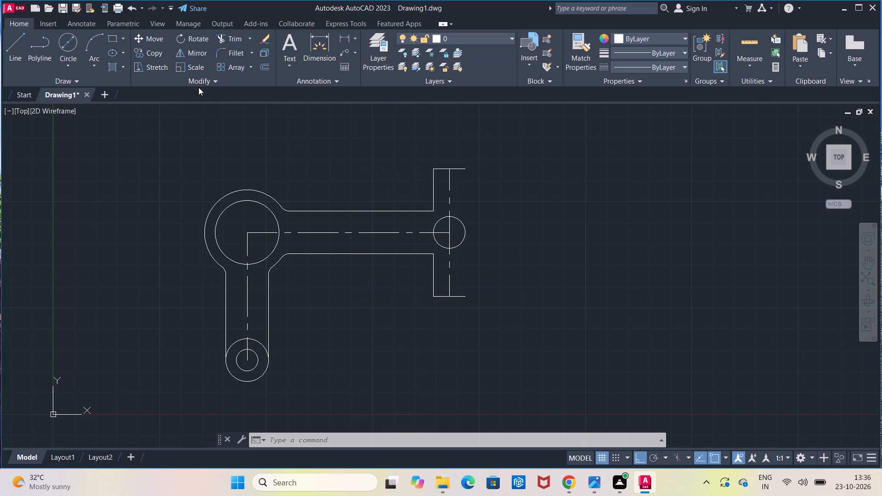
Set the current linetype to CENTER2.
left_click(611, 64)
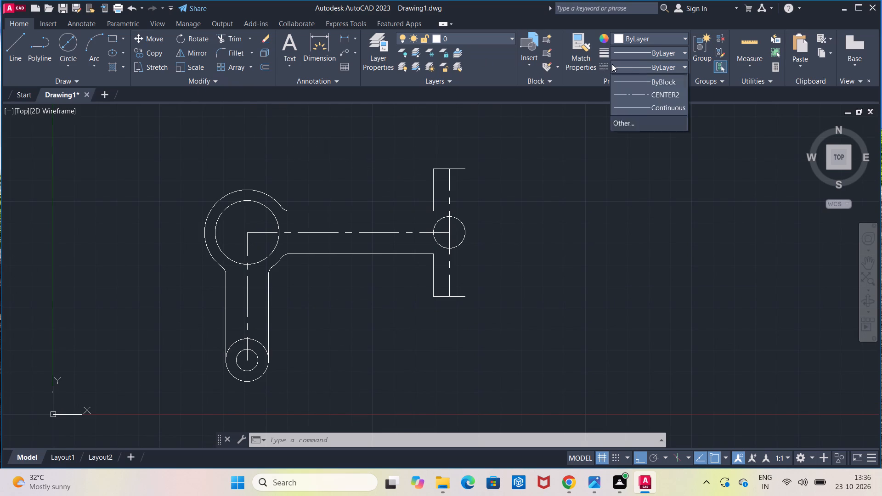
left_click(645, 108)
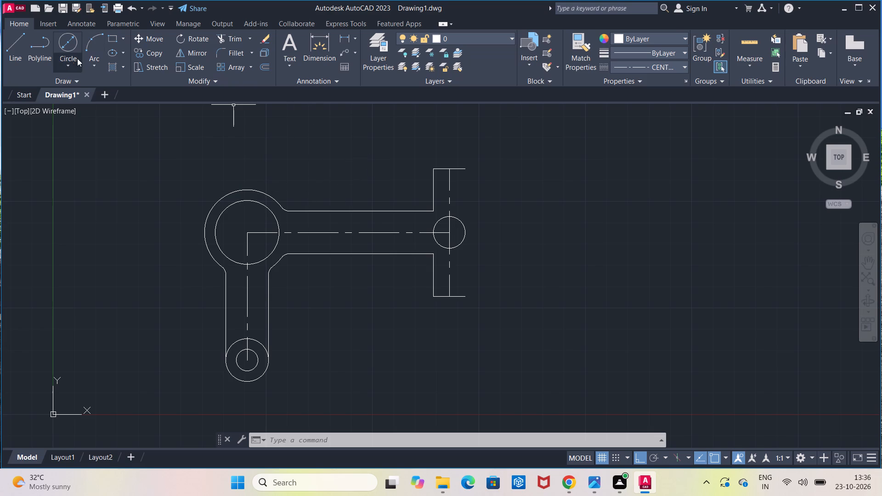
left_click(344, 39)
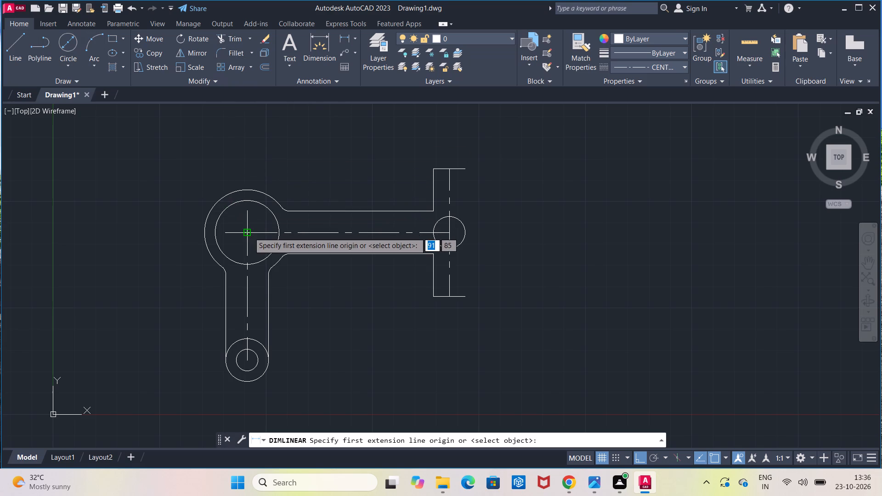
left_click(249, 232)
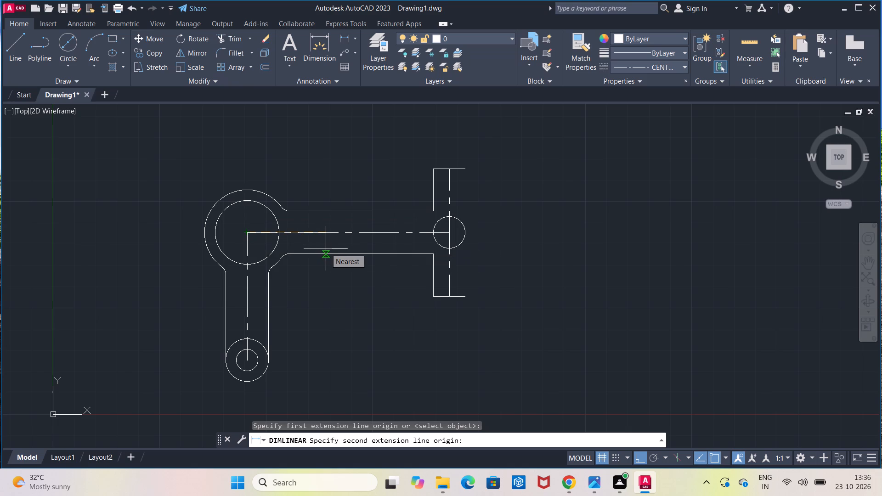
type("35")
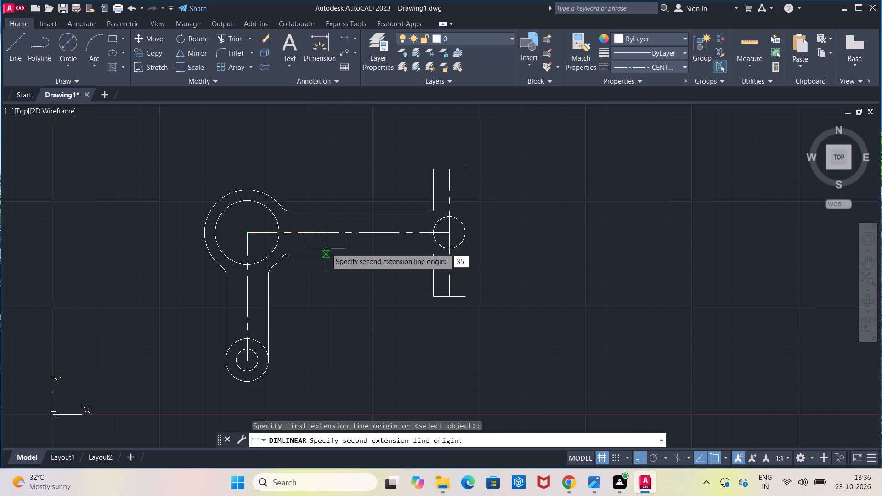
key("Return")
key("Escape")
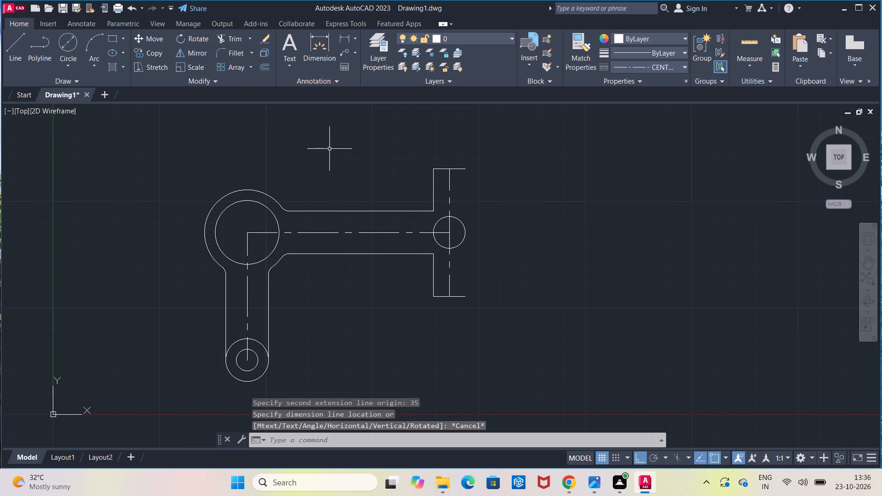
Add a 35 mm horizontal linear dimension from the large circle's centre along the horizontal arm's centreline, placed above the arm.
left_click(342, 38)
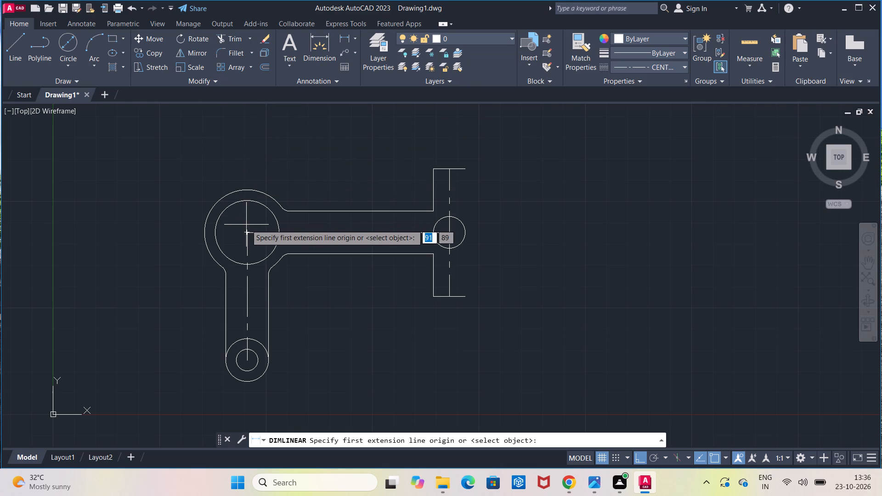
scroll(256, 201, "up", 1)
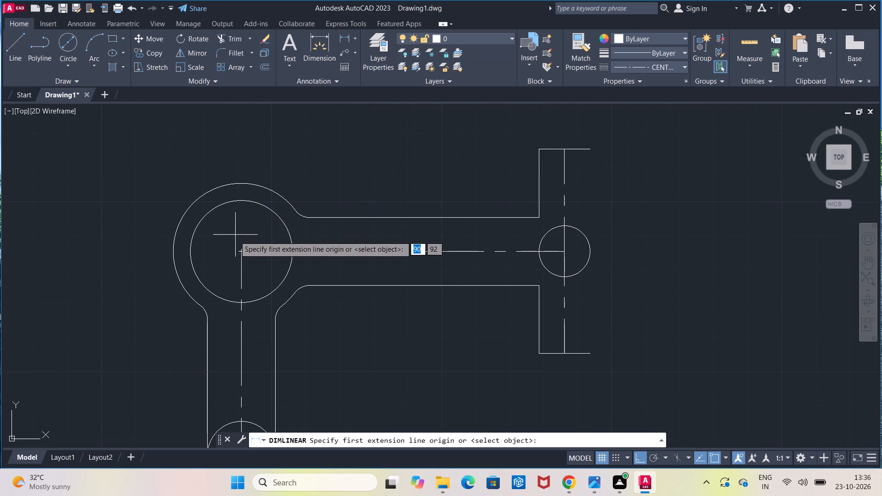
left_click(240, 254)
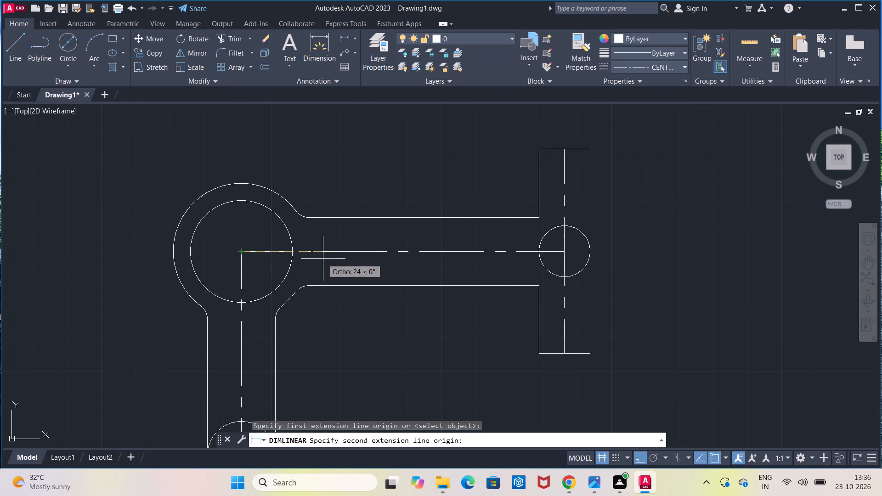
key("3")
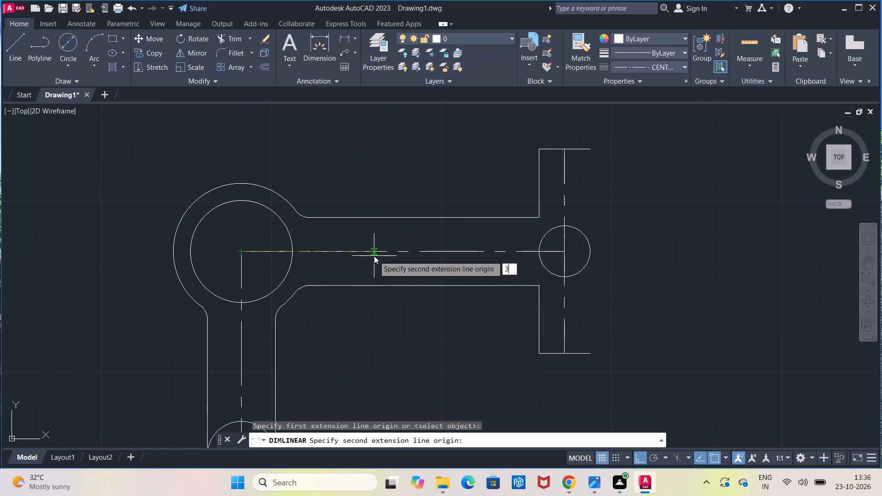
key("5")
key("Return")
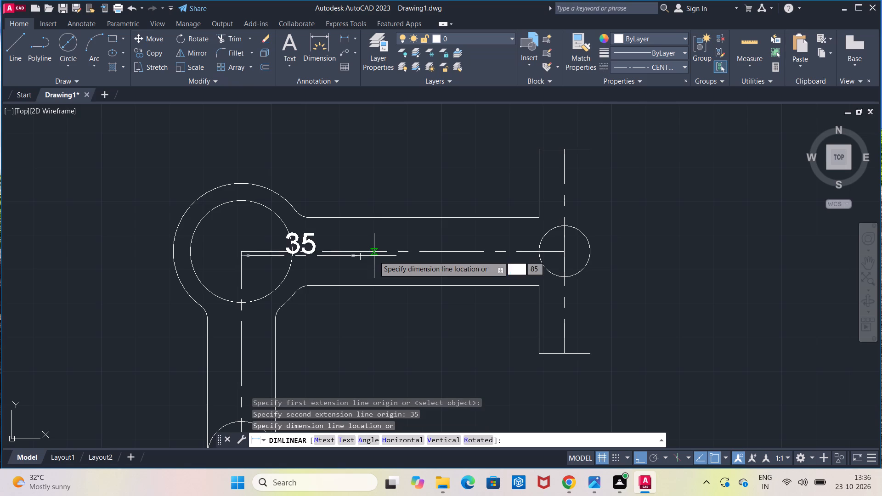
left_click(379, 152)
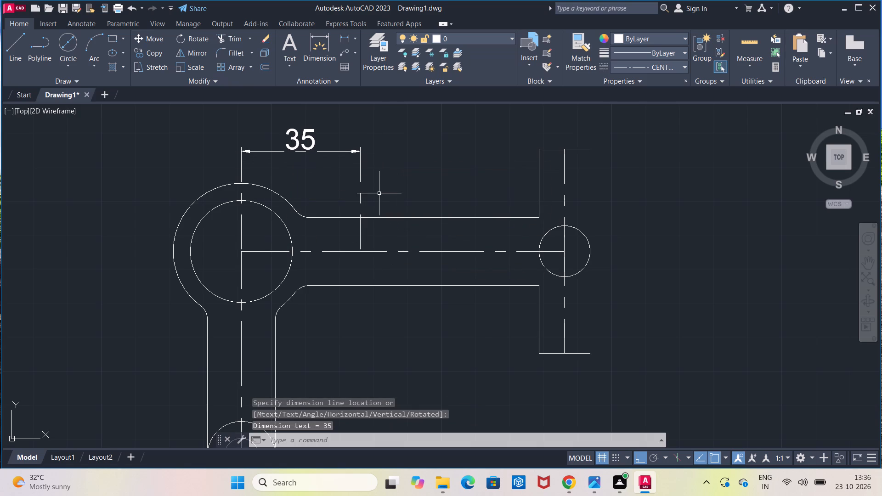
Draw a short vertical marker line over the 35 mm dimension's far extension line, ending on the horizontal arm's centreline.
middle_click_drag(379, 193, 387, 139)
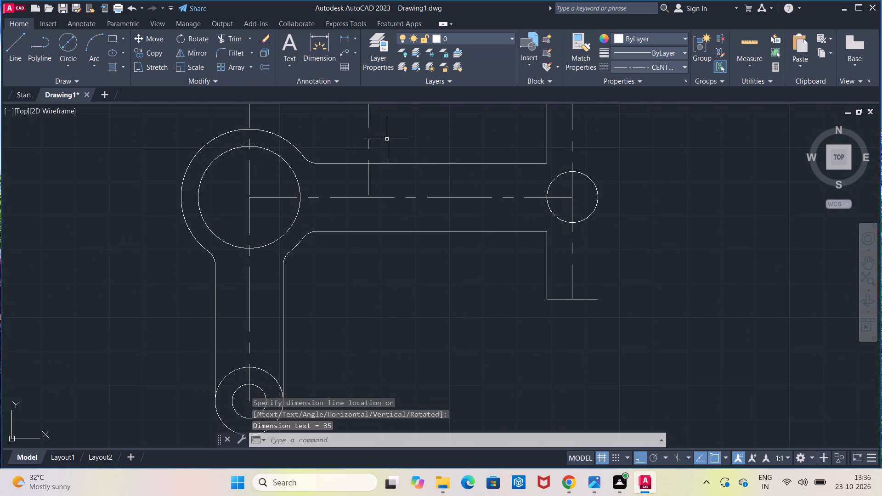
scroll(348, 121, "down", 1)
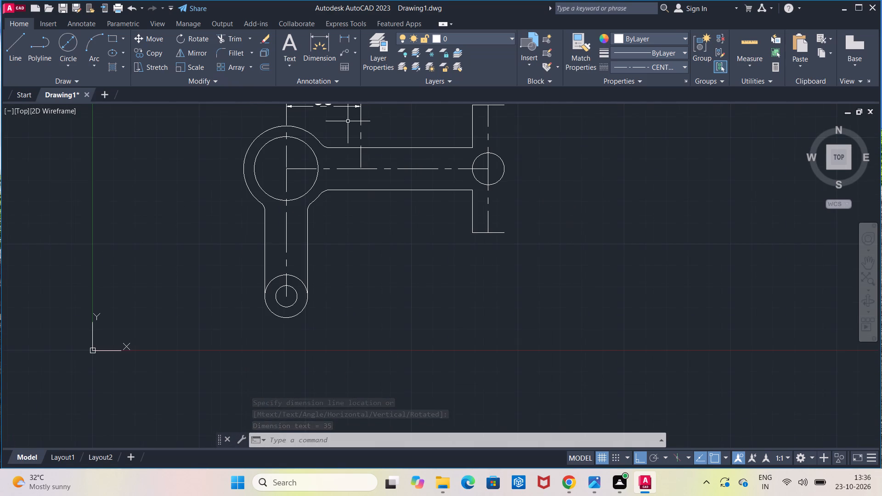
middle_click_drag(348, 121, 350, 176)
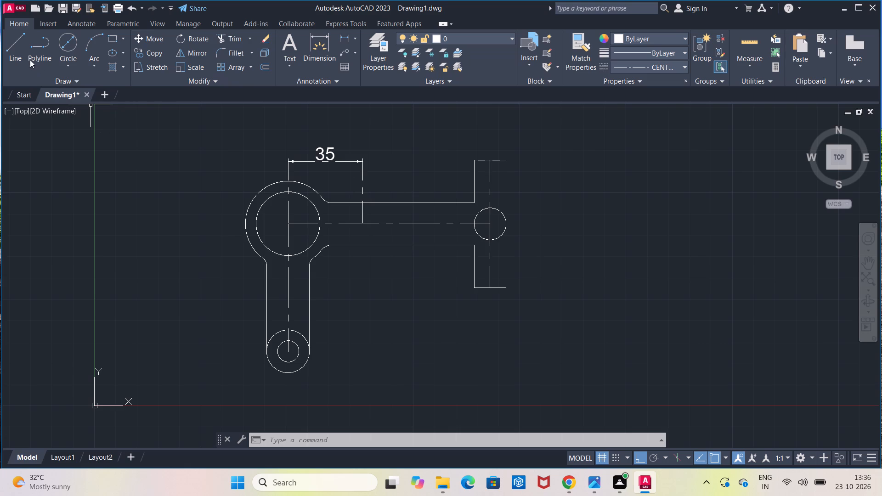
left_click(16, 58)
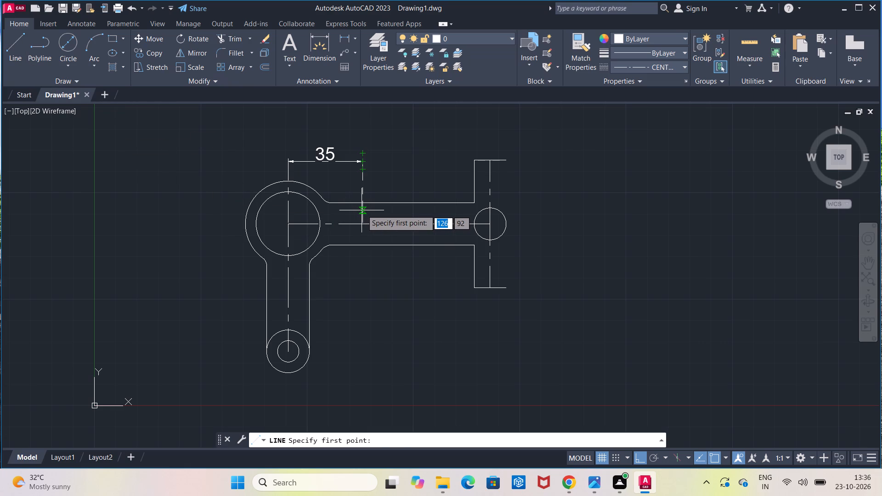
left_click(363, 209)
left_click(363, 221)
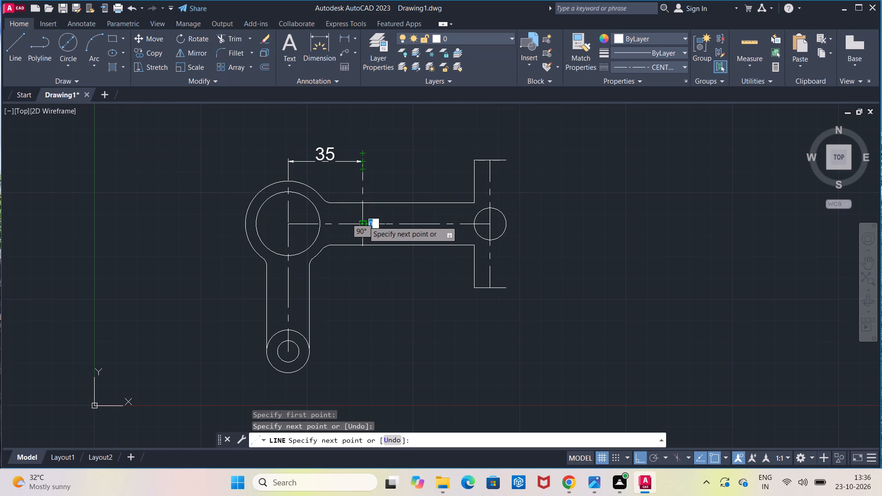
key("Escape")
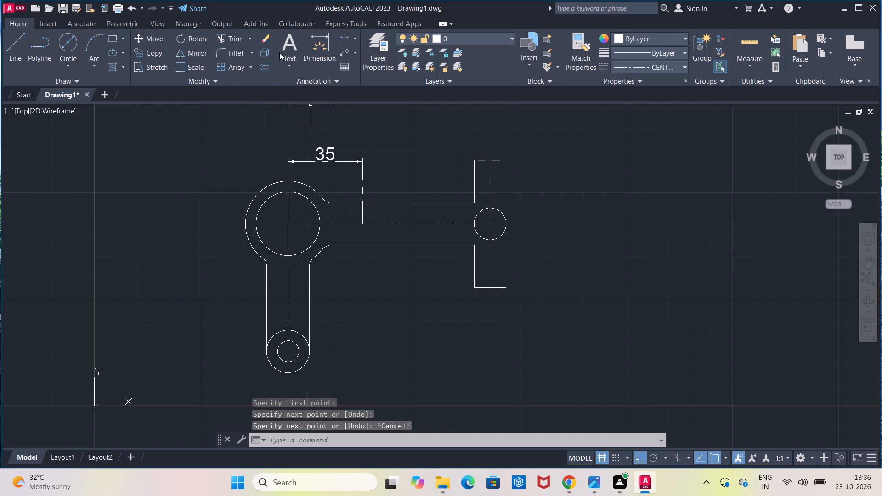
Erase the 35 mm linear dimension above the horizontal arm.
left_click(265, 42)
left_click(322, 148)
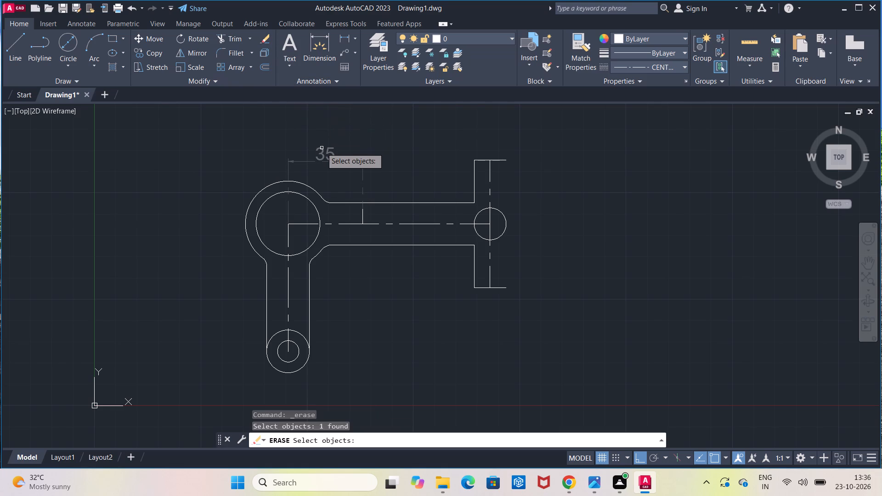
key("Return")
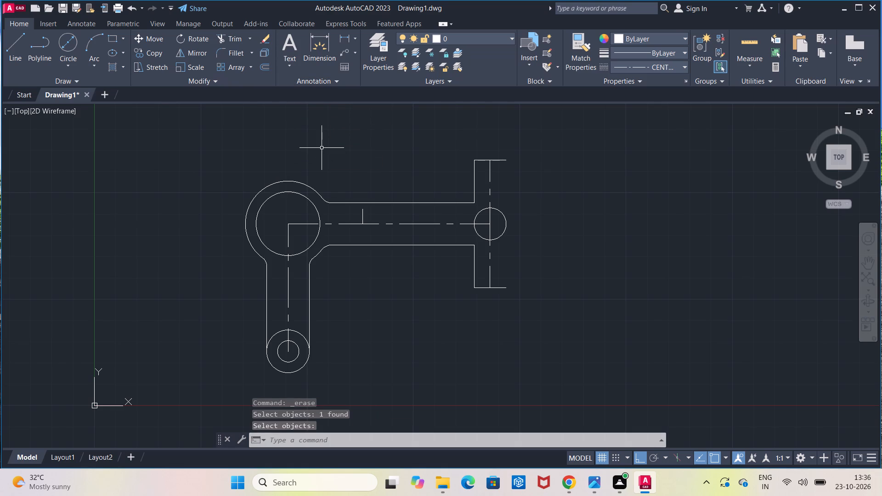
With the current linetype set to ByLayer, draw a circle of radius 5 mm centred where the marker line meets the arm's centreline.
left_click(623, 66)
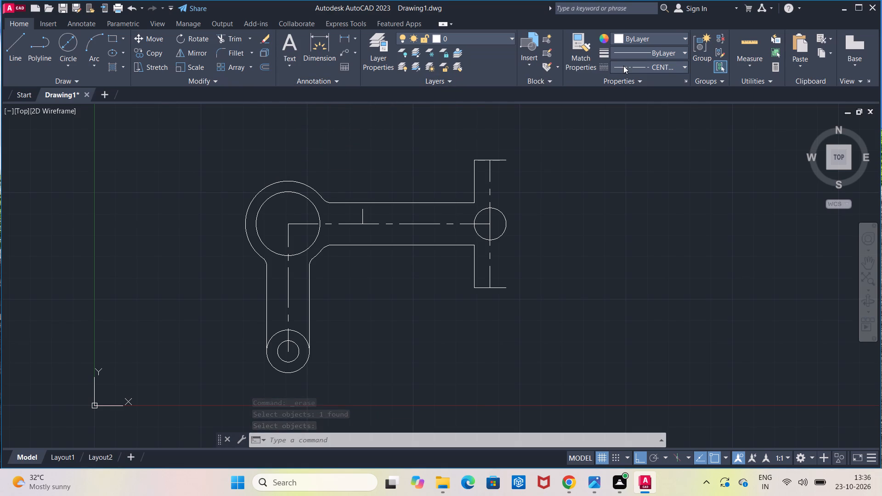
left_click(629, 81)
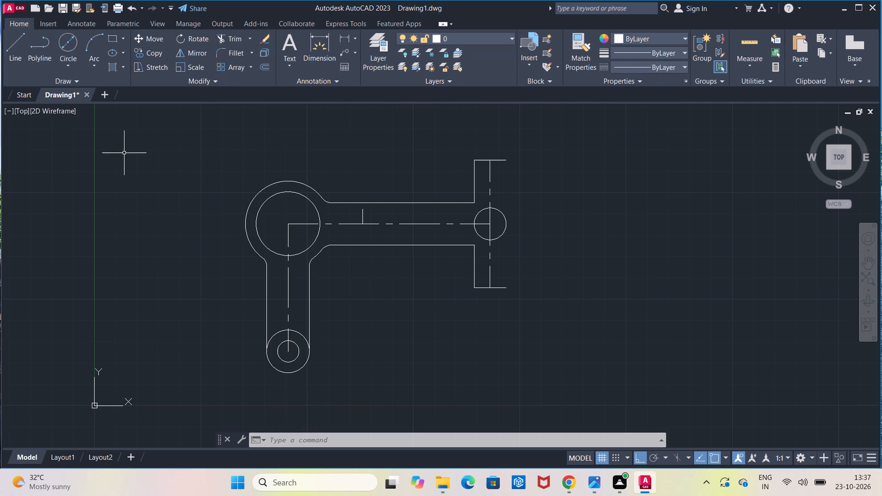
left_click(75, 68)
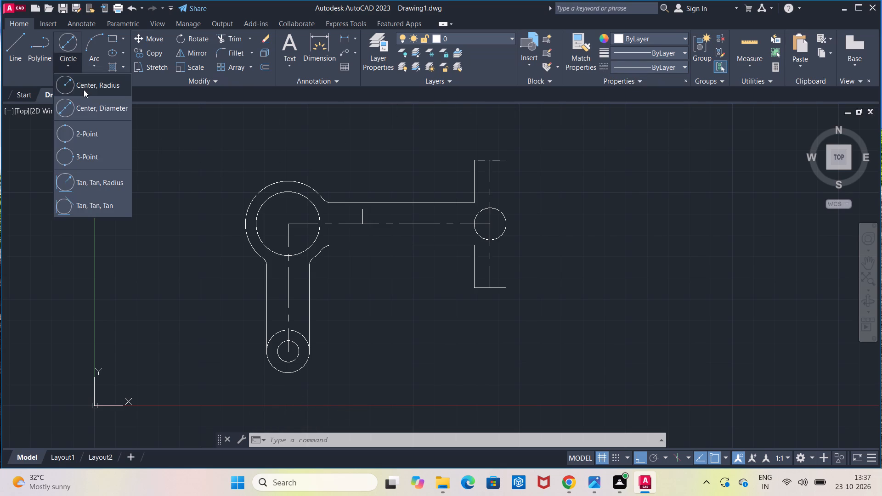
left_click(84, 90)
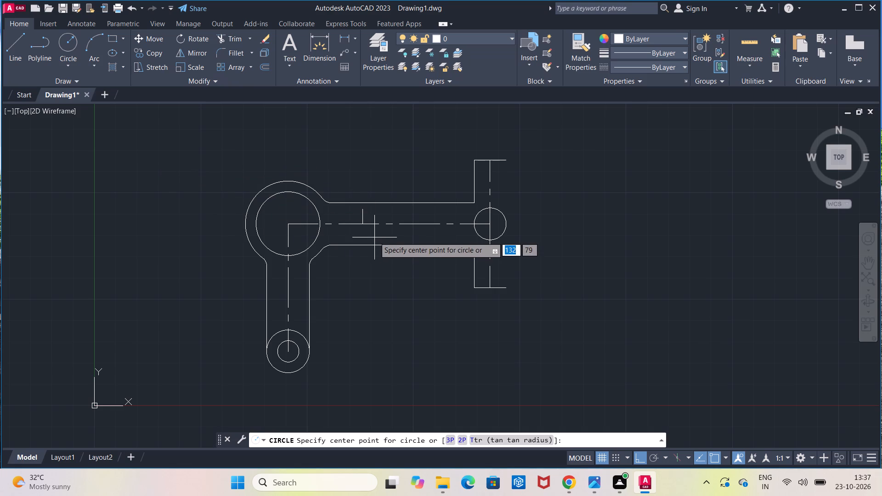
left_click(362, 224)
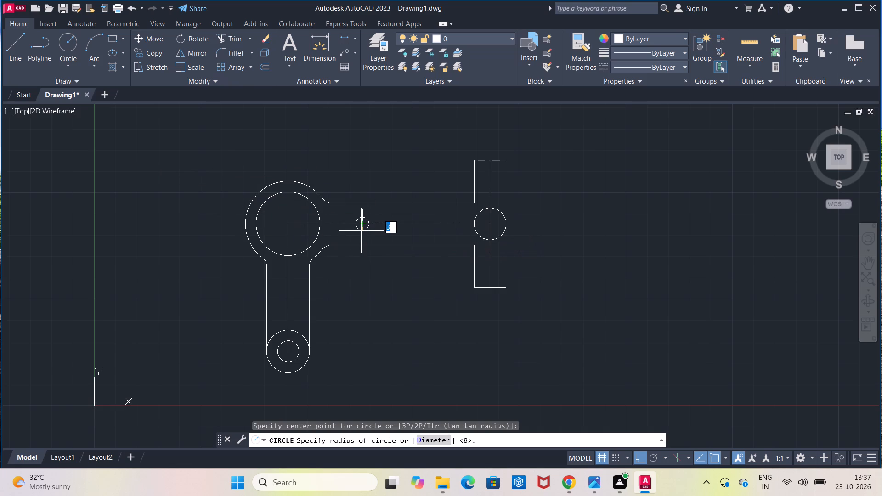
key("5")
key("Return")
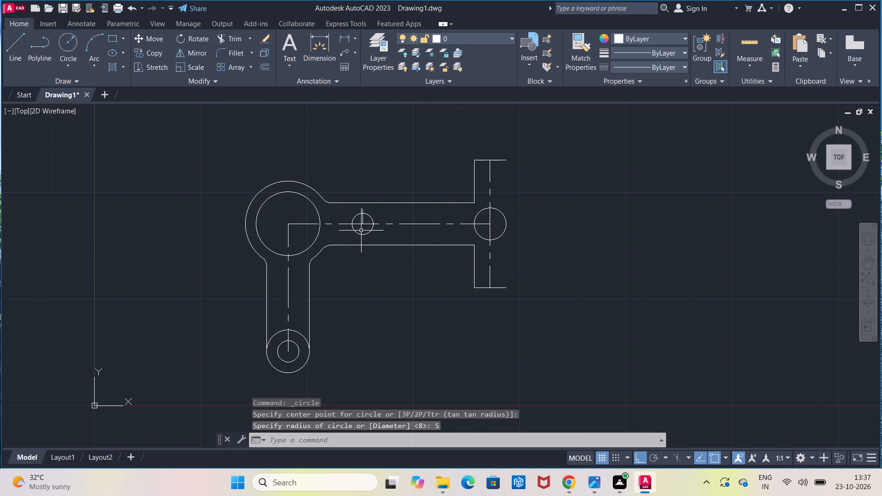
Erase the short vertical marker line at the new small circle in the horizontal arm.
left_click(269, 35)
left_click(362, 210)
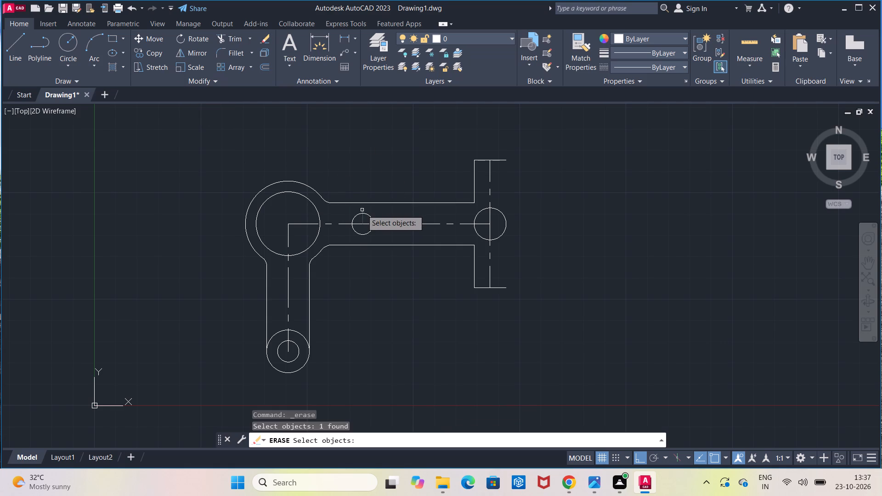
key("Return")
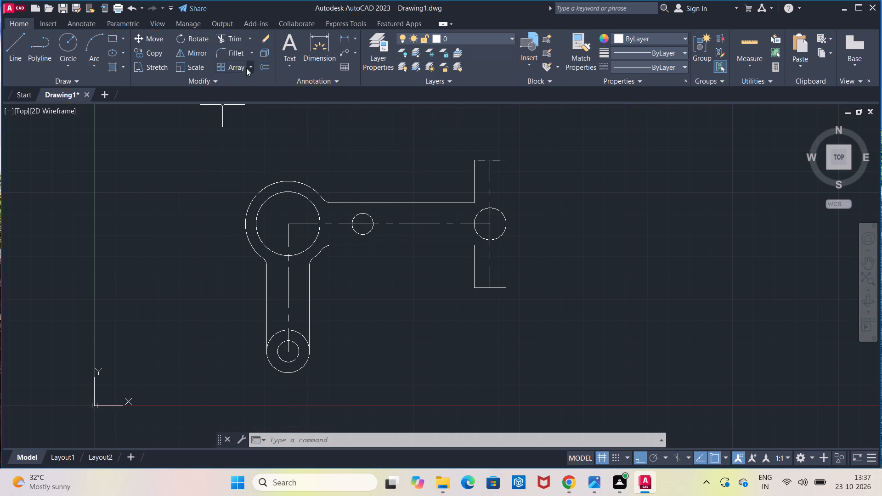
Copy the 5 mm radius circle from its centre 20 mm along the horizontal arm's centreline toward the end piece.
left_click(141, 48)
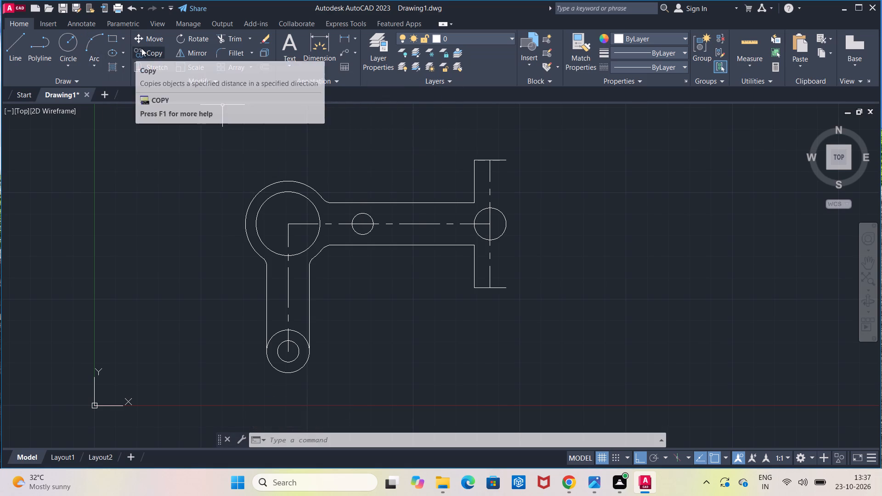
left_click(365, 214)
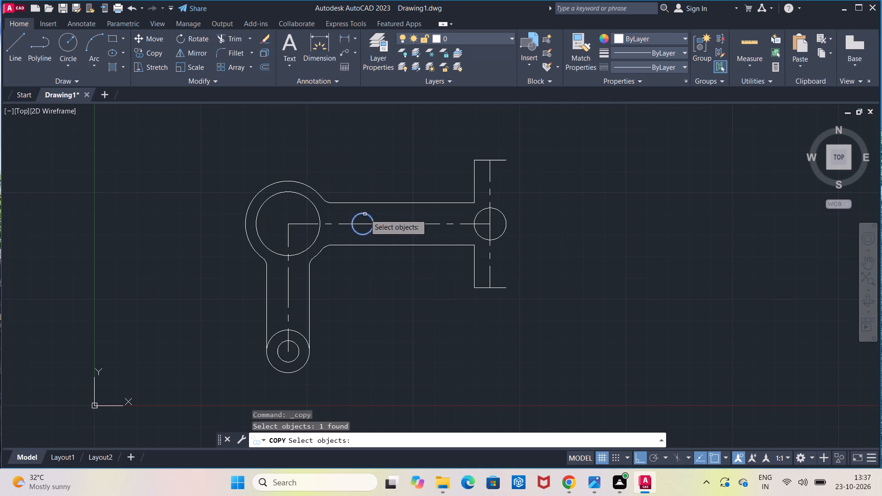
key("Return")
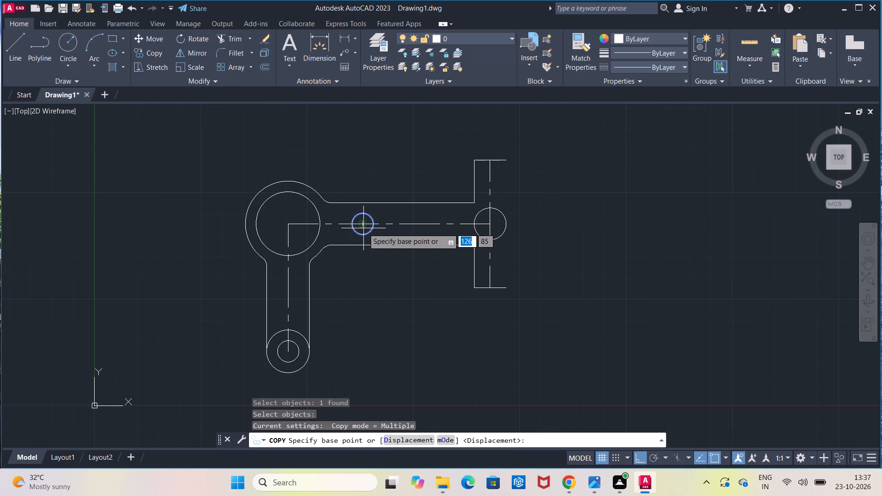
left_click(362, 224)
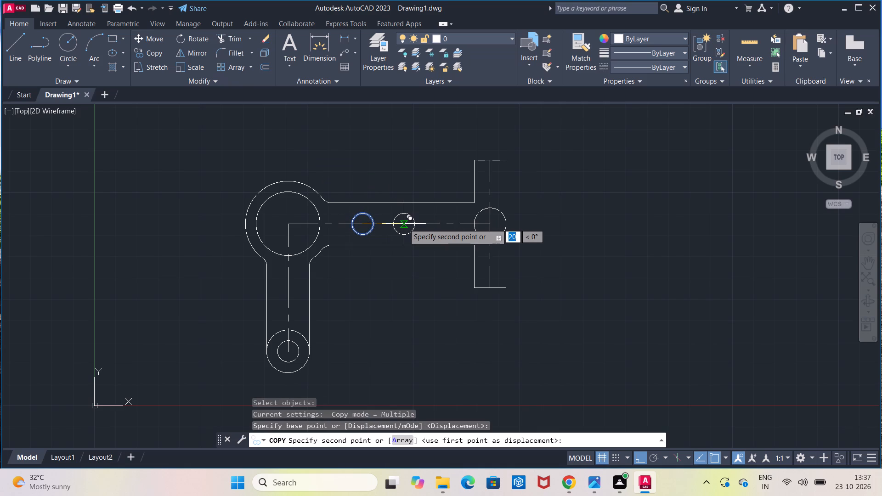
key("2")
key("0")
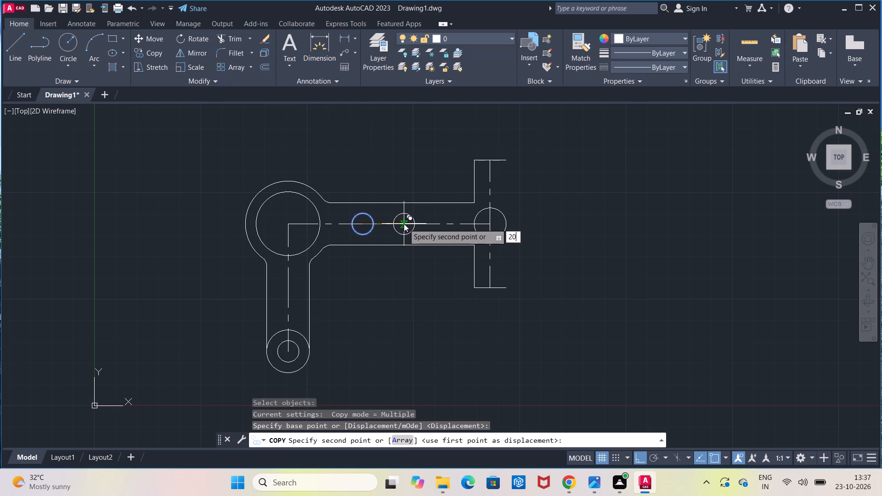
key("Return")
key("Escape")
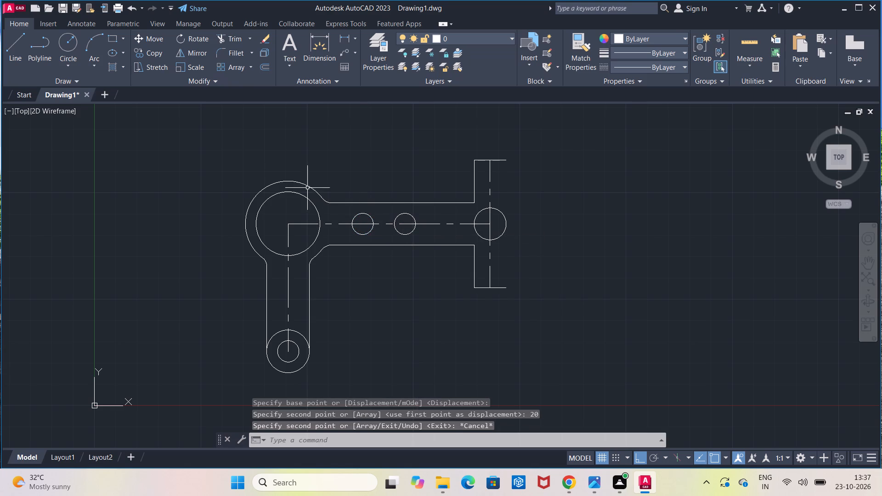
Draw two horizontal lines joining the top and bottom quadrants of the two small circles in the horizontal arm.
left_click(23, 46)
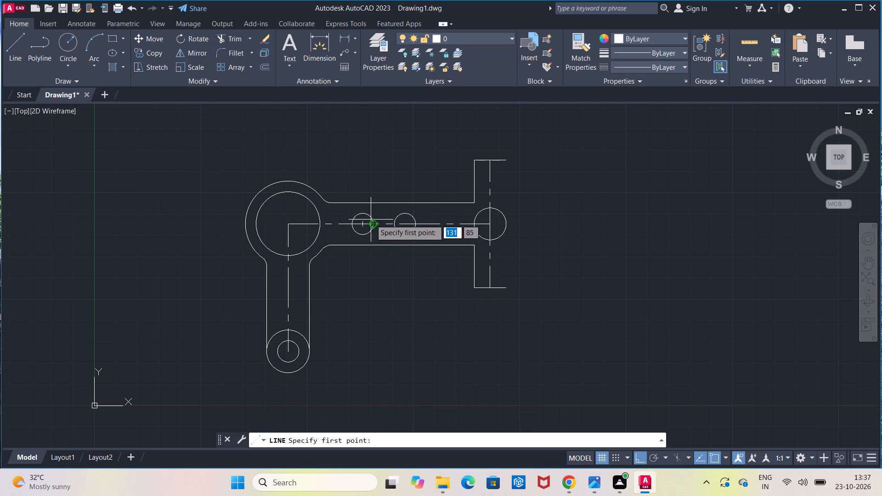
left_click(366, 213)
left_click(403, 211)
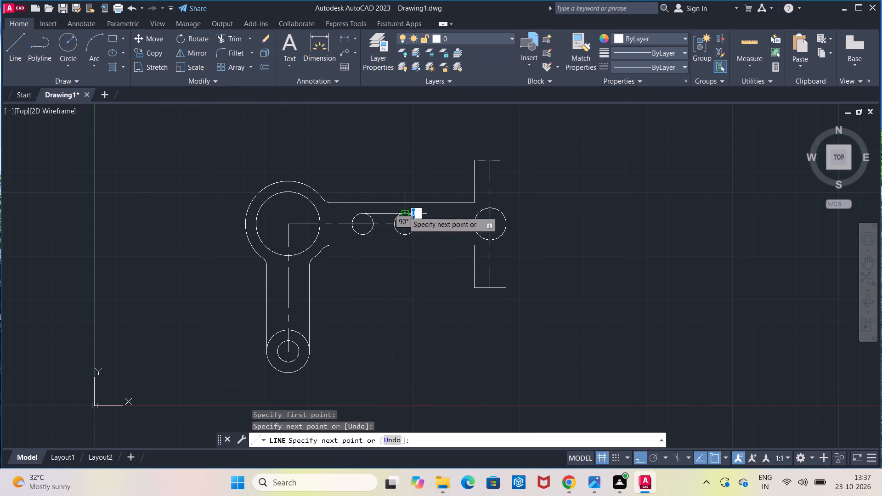
key("Escape")
left_click(6, 64)
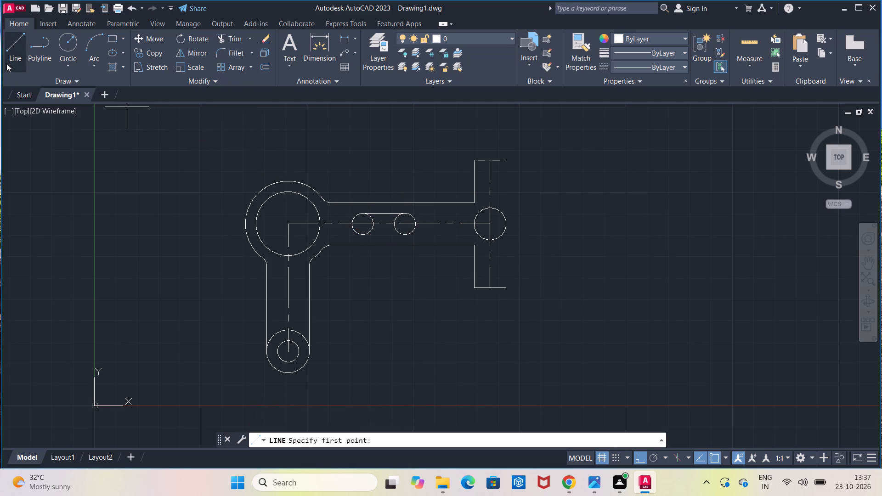
left_click(365, 236)
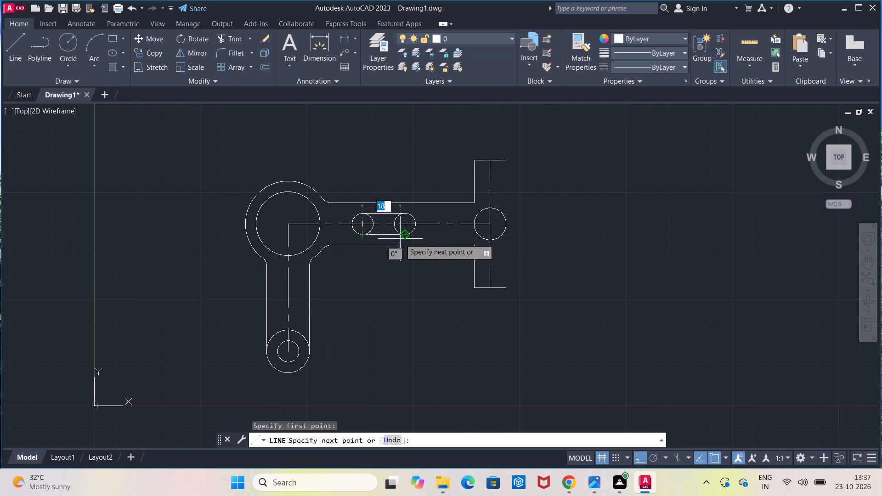
left_click(405, 237)
key("Escape")
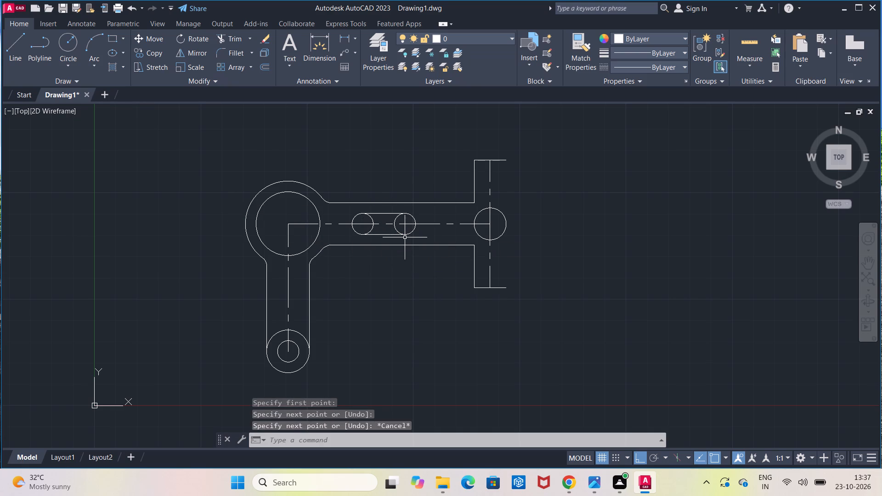
Trim away the inner halves of both small circles in the horizontal arm to leave a closed slot outline.
scroll(405, 237, "up", 1)
left_click(223, 40)
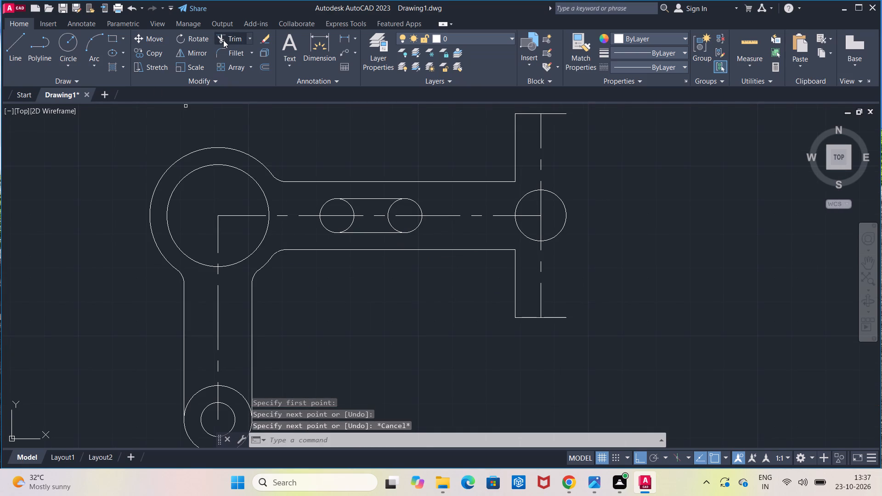
left_click(349, 204)
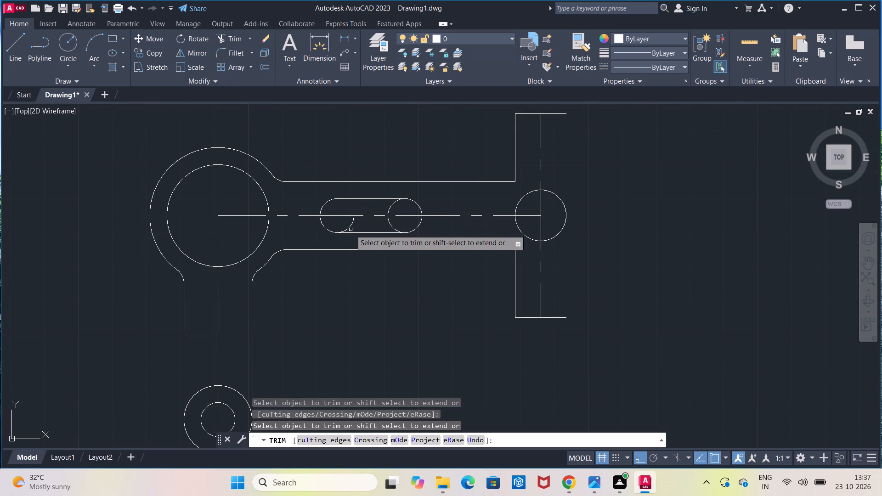
left_click(347, 228)
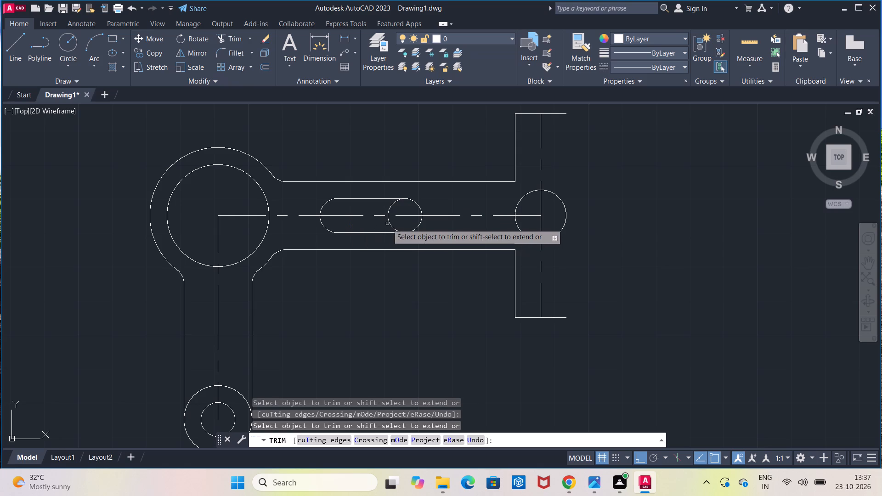
left_click(389, 222)
left_click(390, 208)
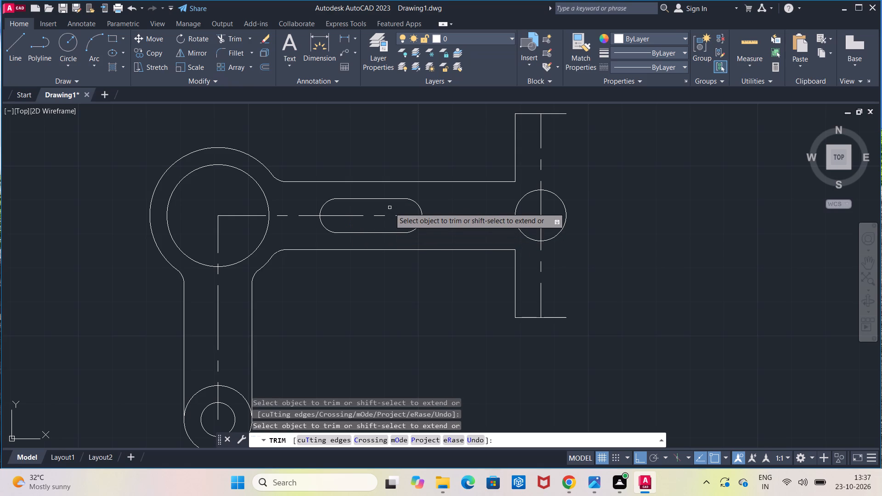
key("Escape")
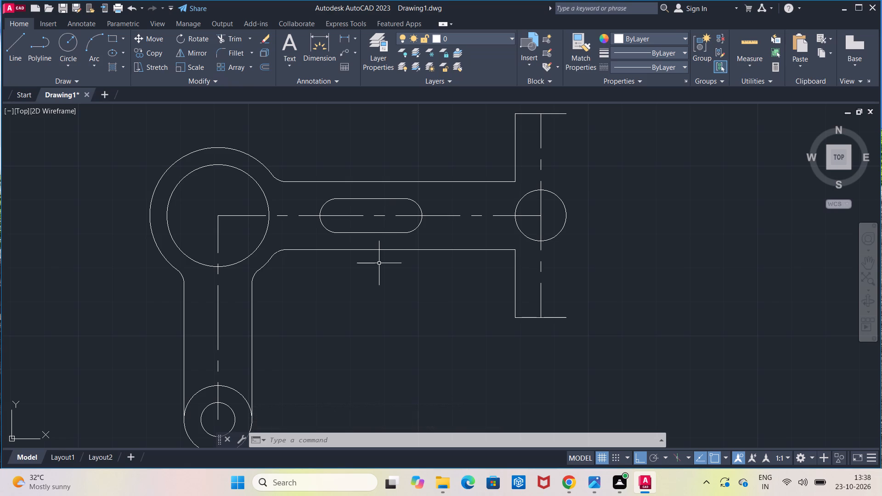
Trim away the upper half of the outer circle inside the lower end of the vertical arm.
middle_click_drag(356, 332, 373, 251)
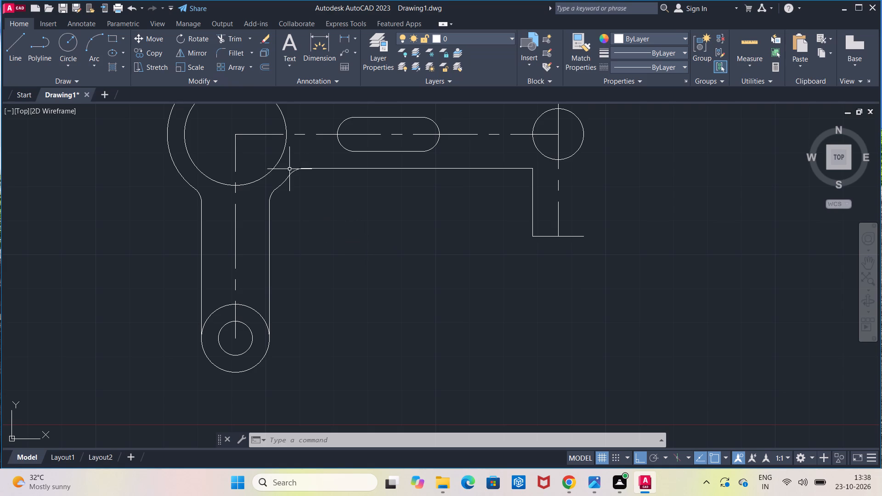
left_click(232, 43)
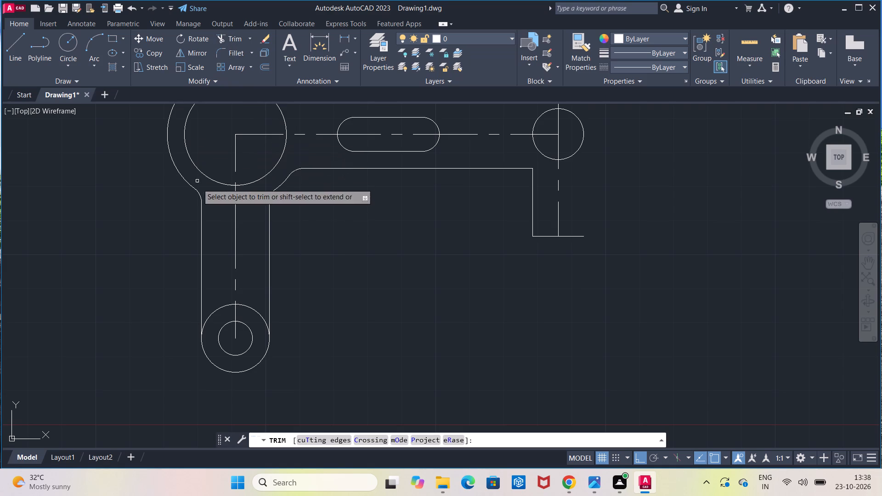
left_click(217, 309)
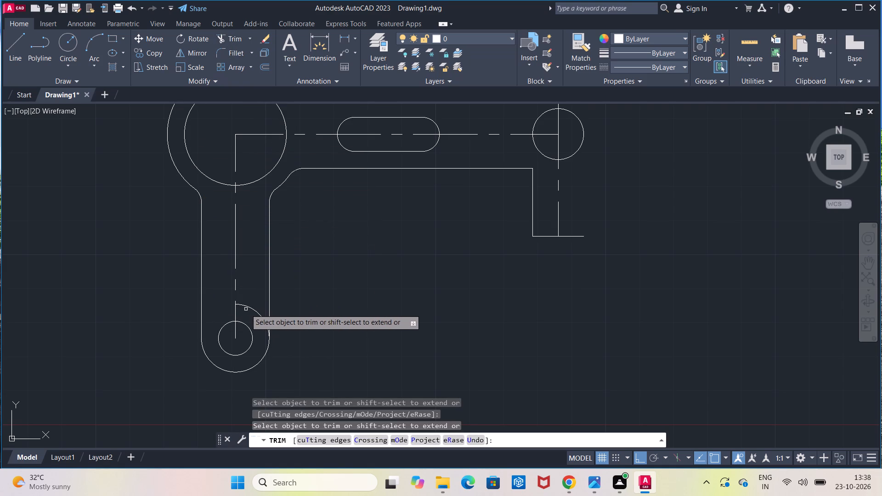
left_click(253, 309)
key("Escape")
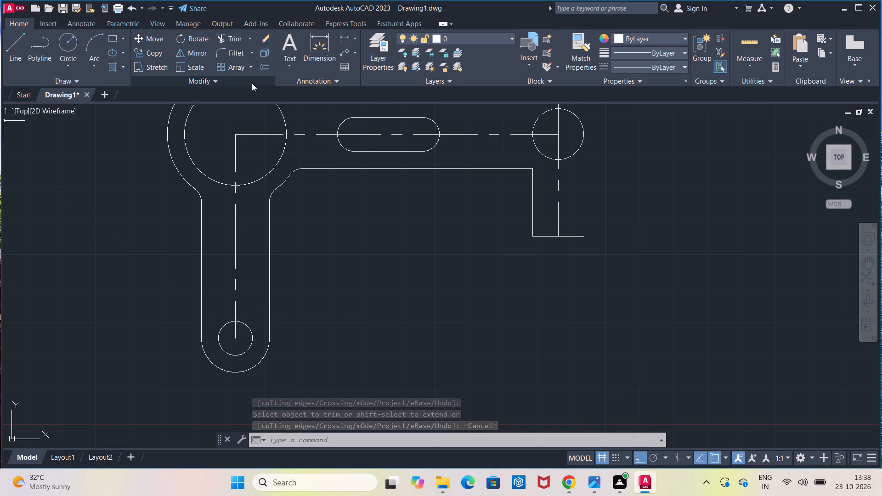
Copy the small circle at the vertical arm's lower end 20 mm straight up along the arm's centreline.
left_click(160, 52)
left_click(221, 327)
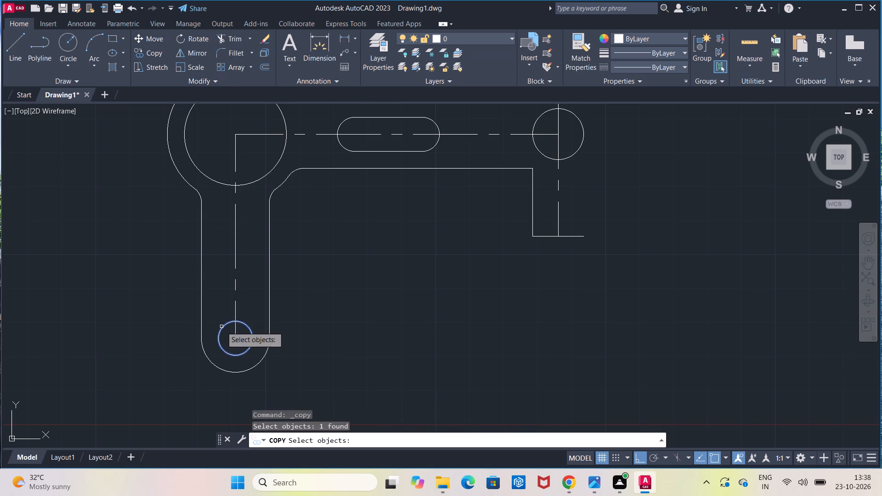
key("Return")
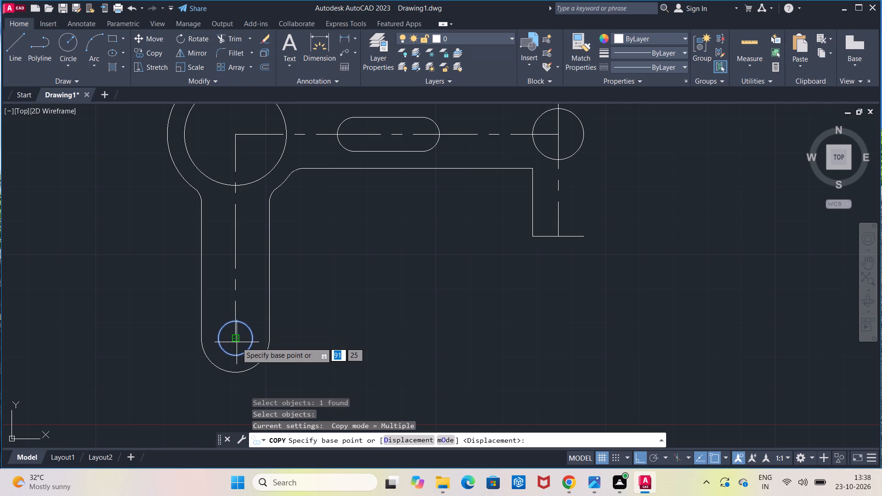
left_click(236, 341)
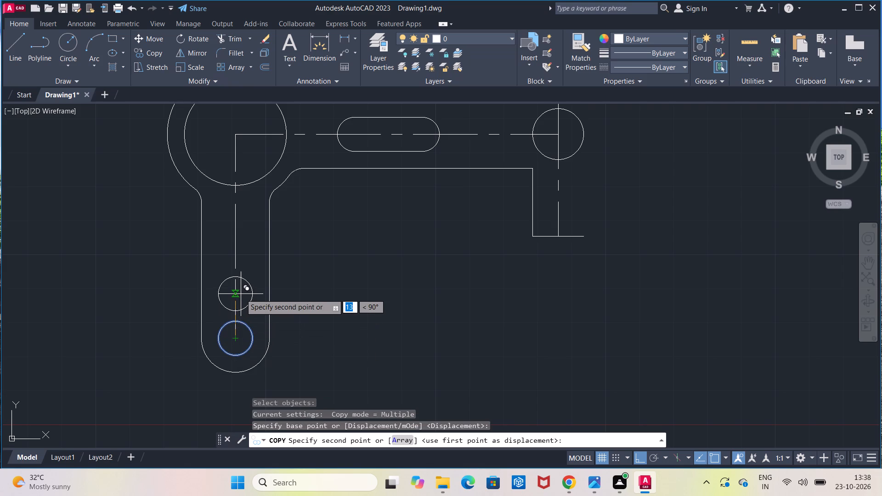
key("2")
key("0")
key("Return")
key("Escape")
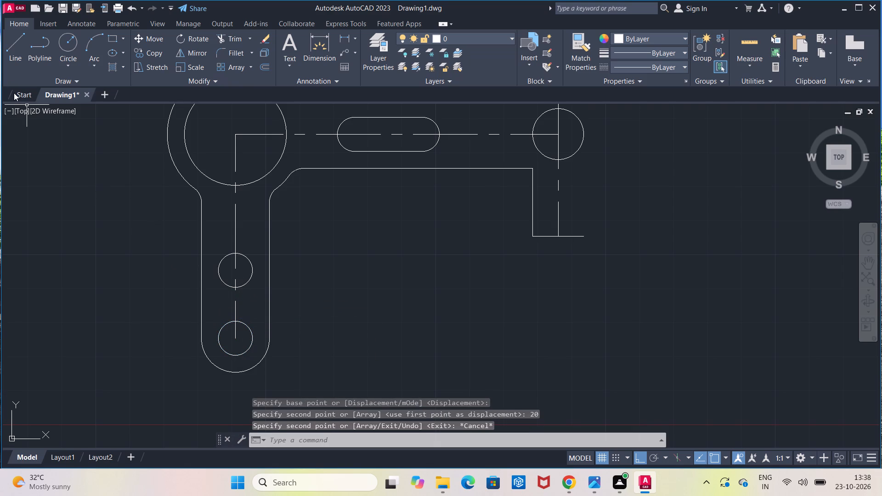
Draw two vertical lines joining the left and right quadrants of the two small circles in the vertical arm.
left_click(10, 60)
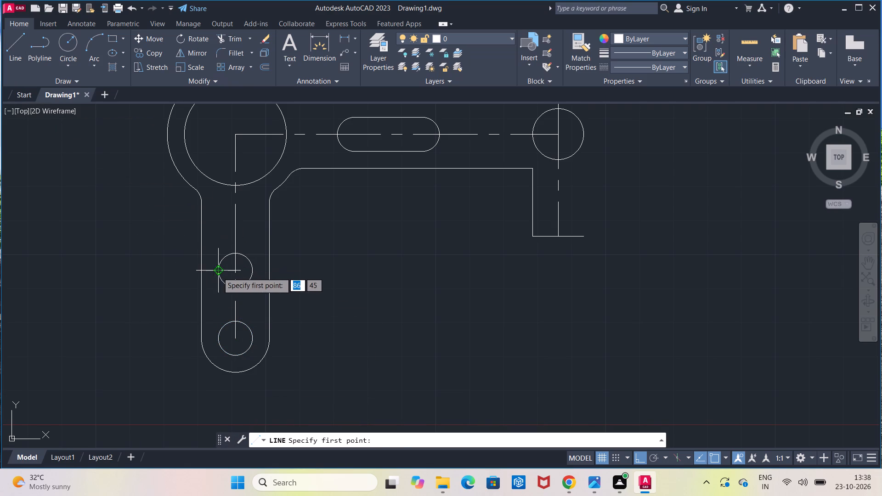
left_click(218, 272)
left_click(218, 335)
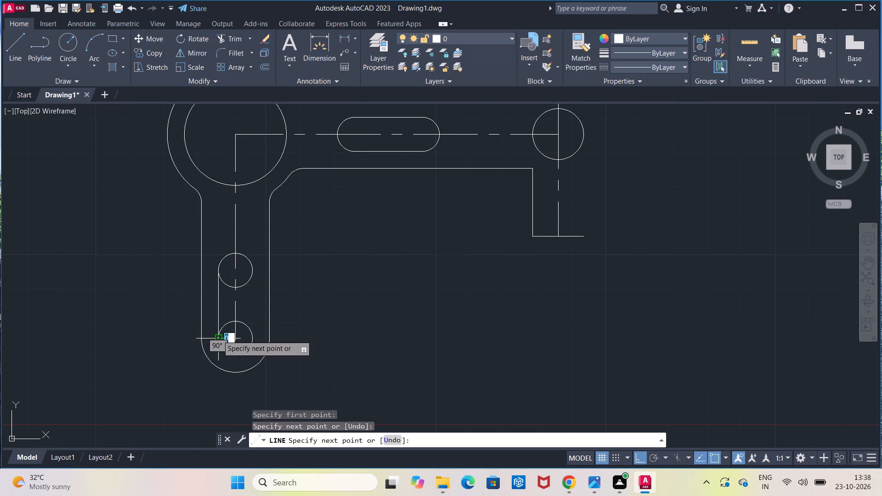
key("Escape")
left_click(17, 64)
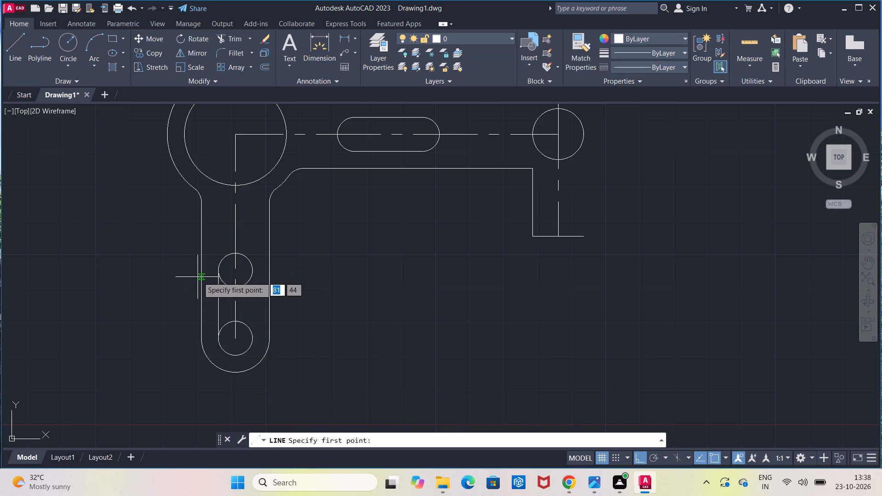
left_click(251, 270)
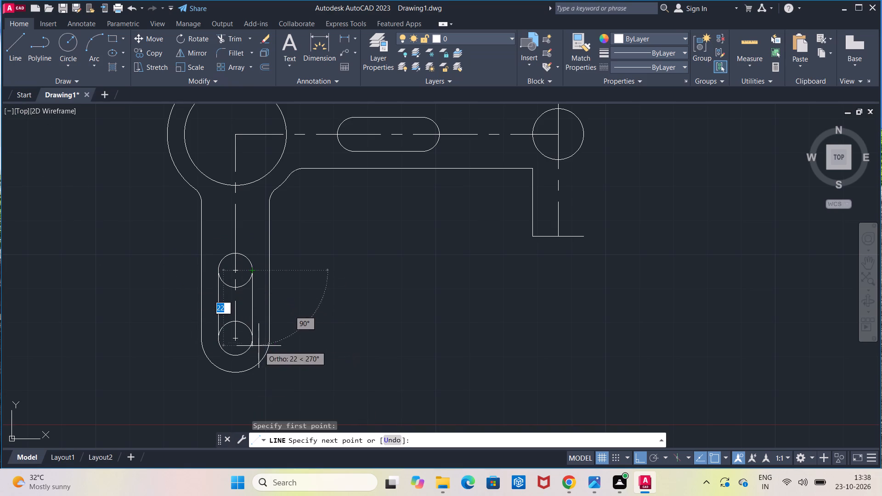
left_click(254, 338)
key("Escape")
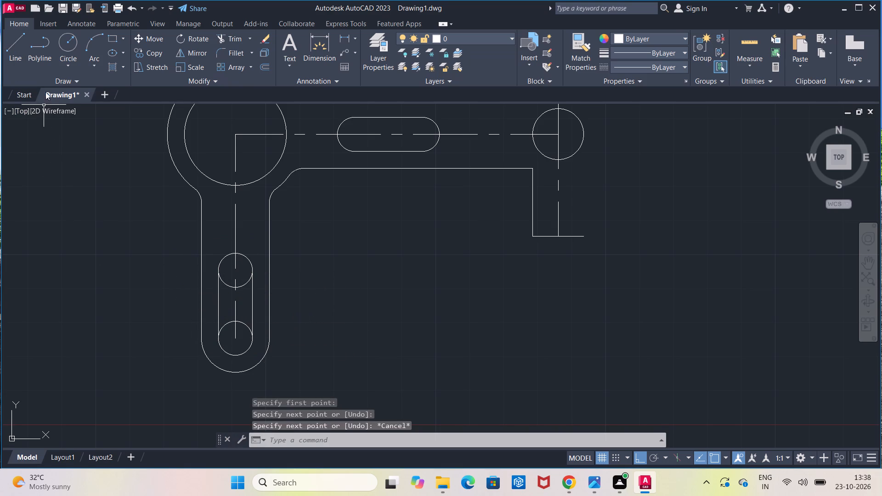
Trim away the inner halves of both small circles in the vertical arm to leave a closed slot outline.
left_click(227, 39)
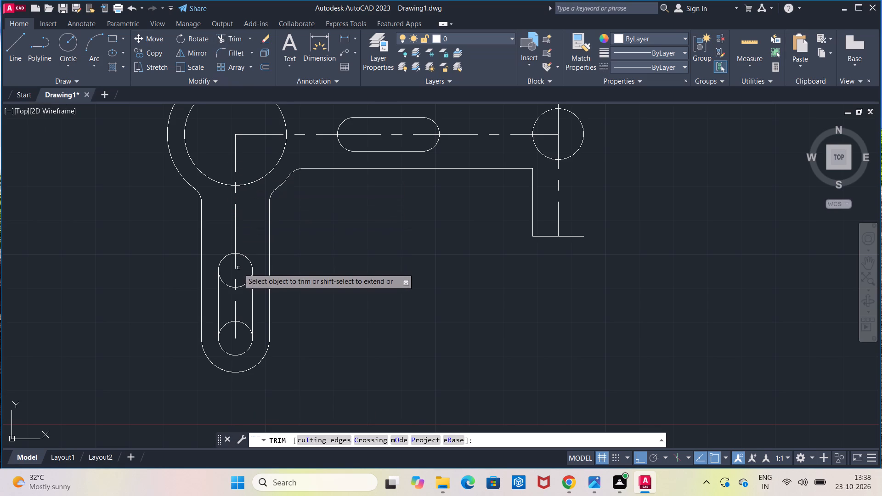
left_click(243, 287)
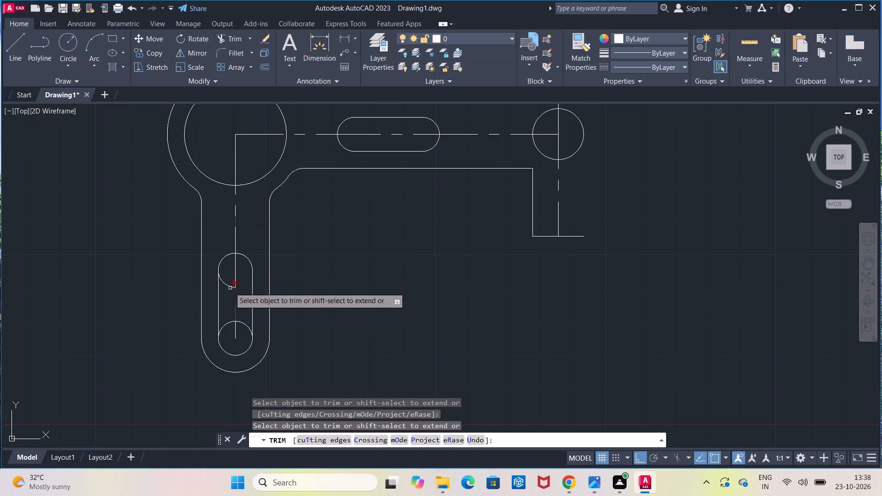
left_click(228, 287)
key("Escape")
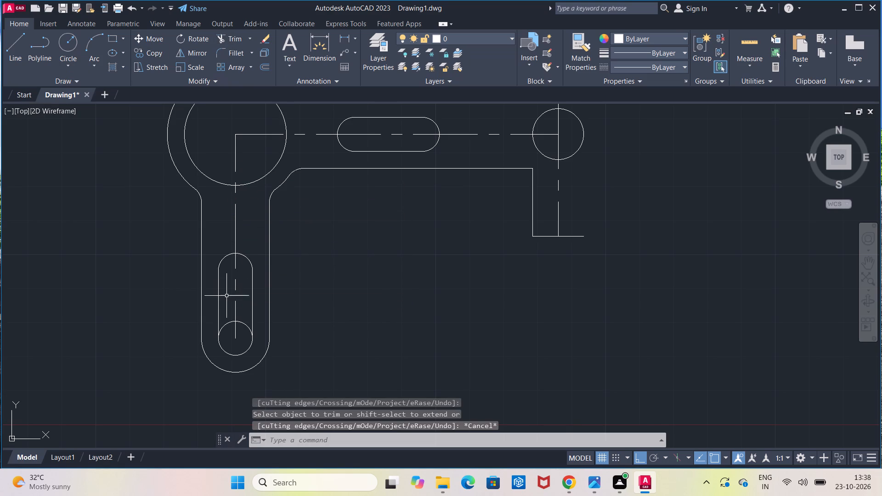
left_click(234, 39)
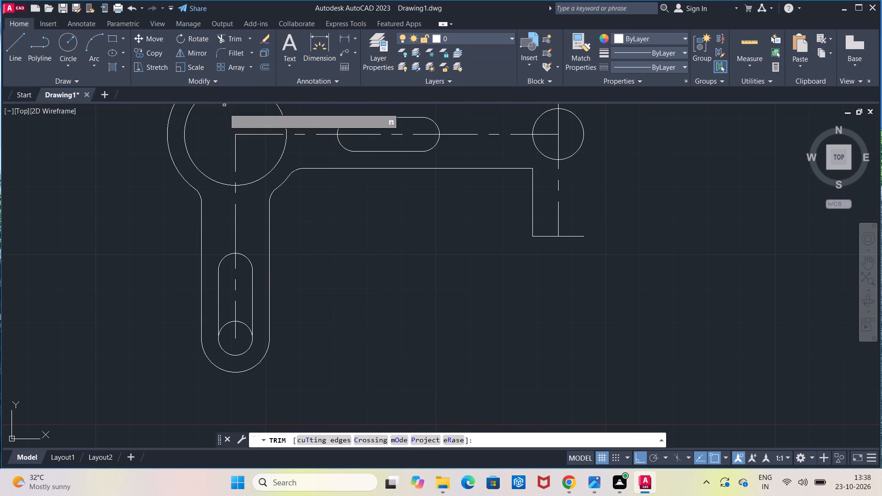
left_click(228, 323)
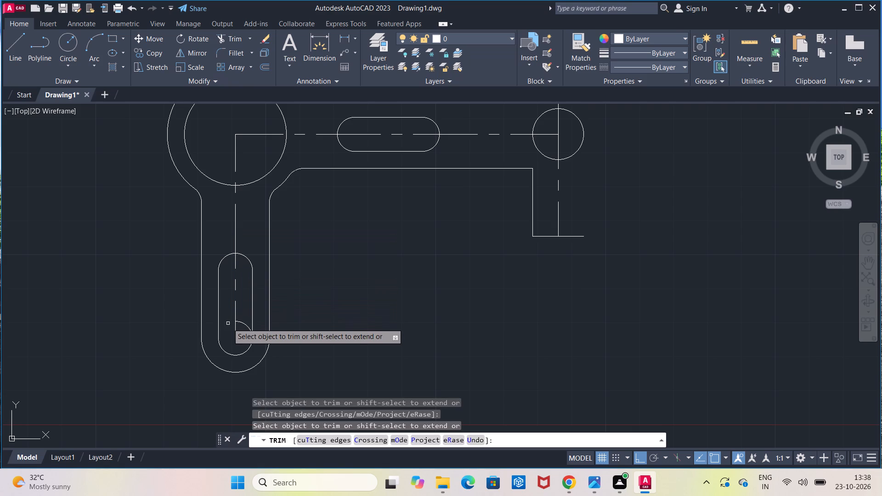
left_click(244, 323)
key("Escape")
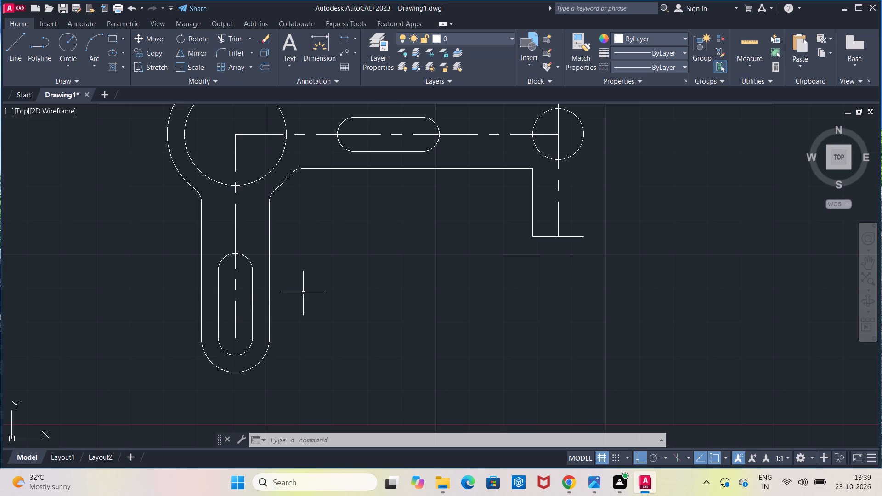
Draw a 45 mm horizontal CENTER2 line to the right from the centre of the vertical slot's upper arc.
scroll(303, 293, "down", 1)
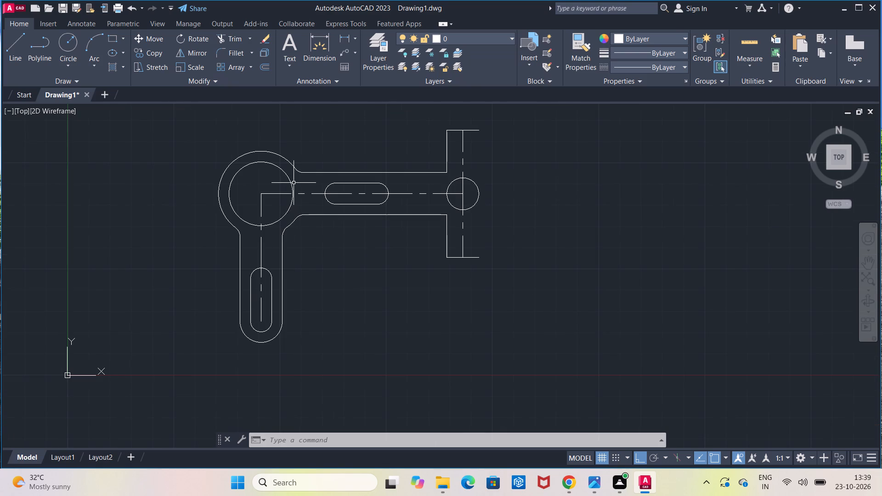
left_click(673, 68)
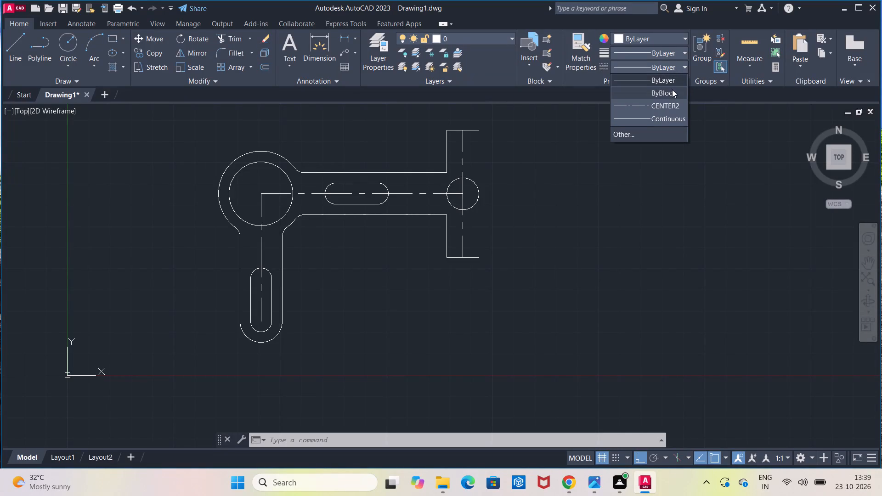
left_click(672, 106)
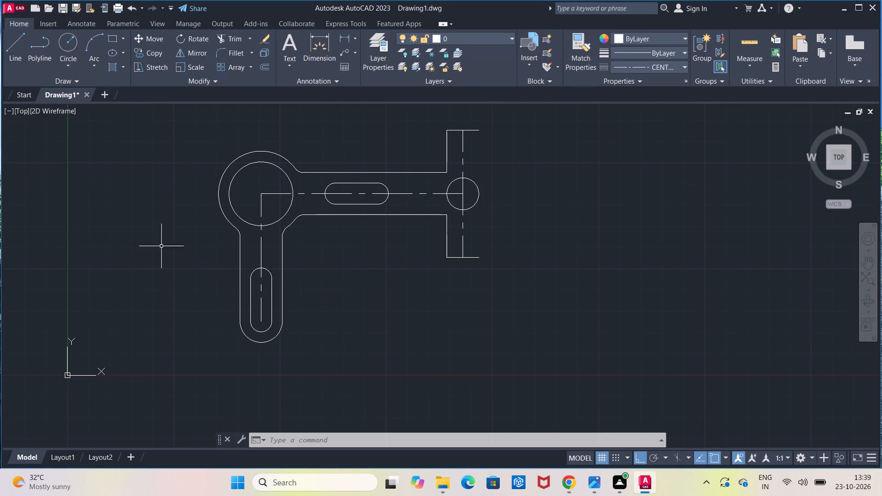
left_click(6, 45)
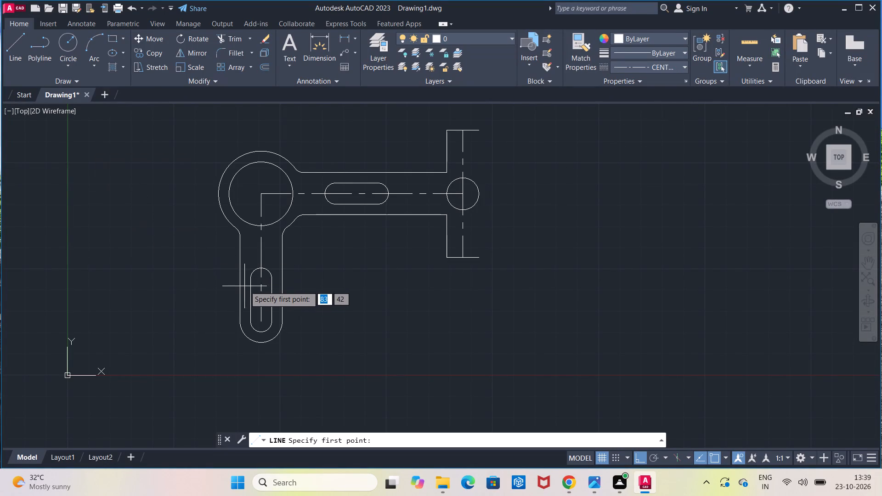
left_click(259, 279)
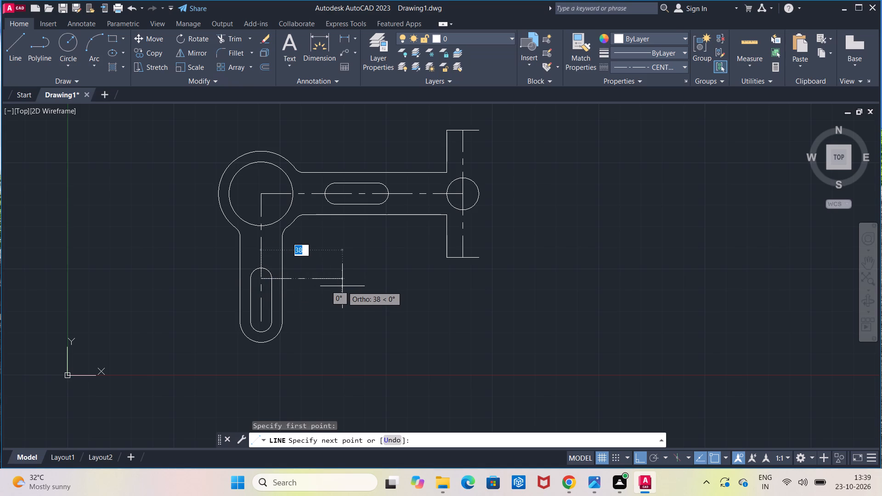
key("4")
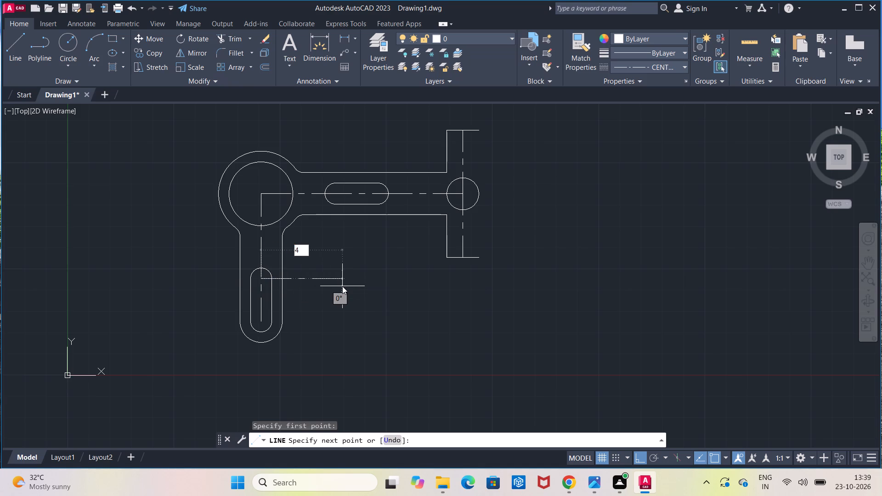
key("5")
key("Return")
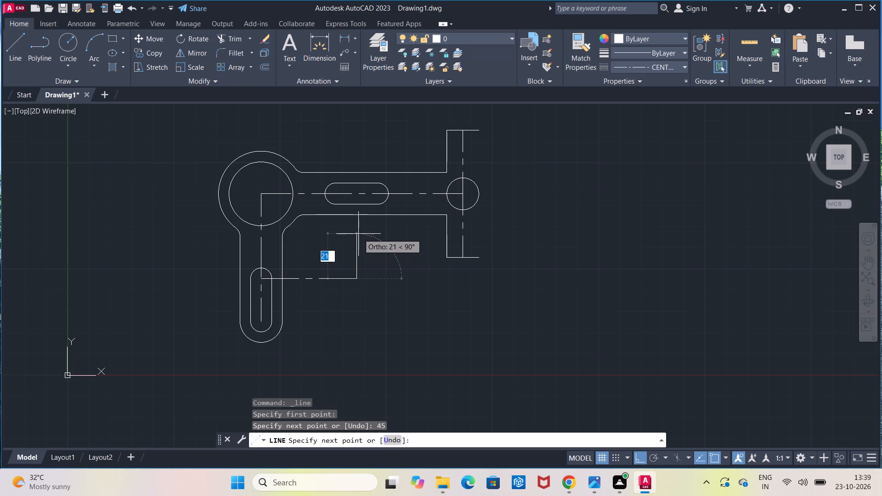
key("Escape")
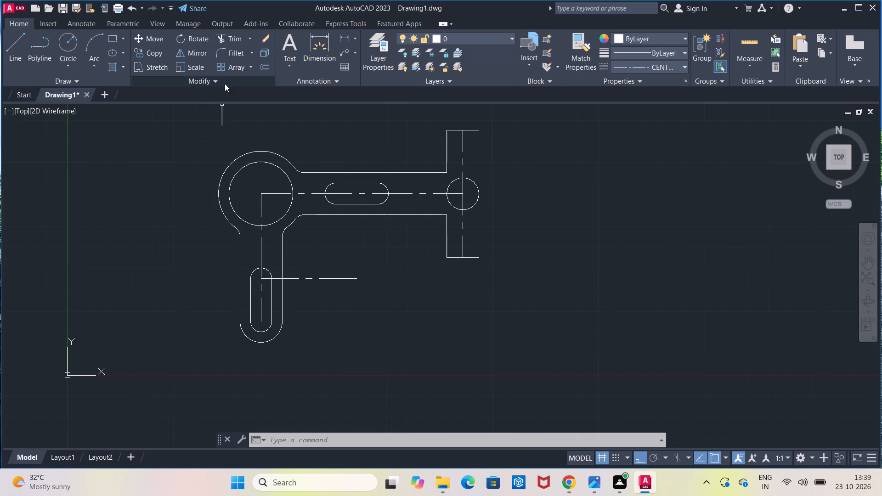
Trim away the portions of the new horizontal line lying inside the vertical arm.
left_click(229, 42)
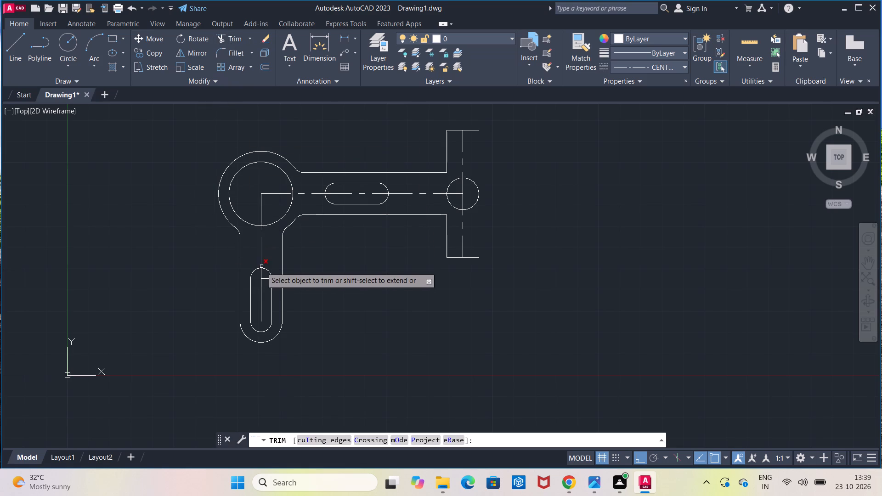
left_click(264, 277)
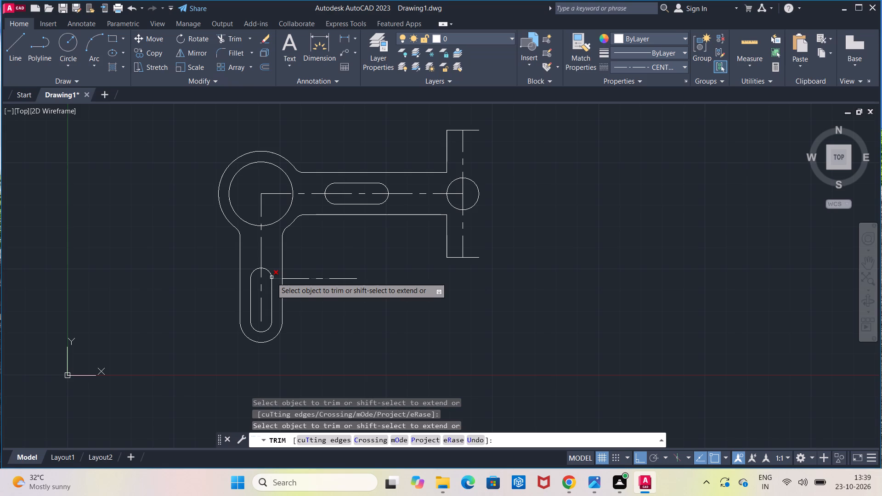
left_click(271, 277)
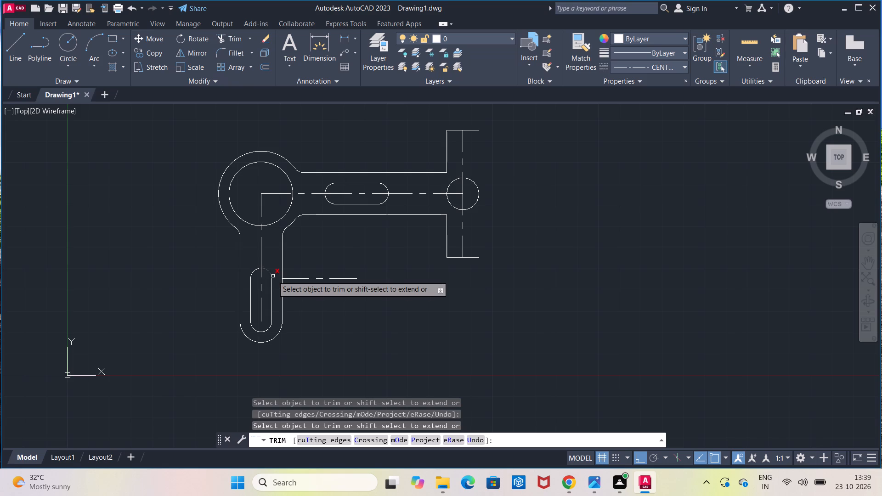
key("Escape")
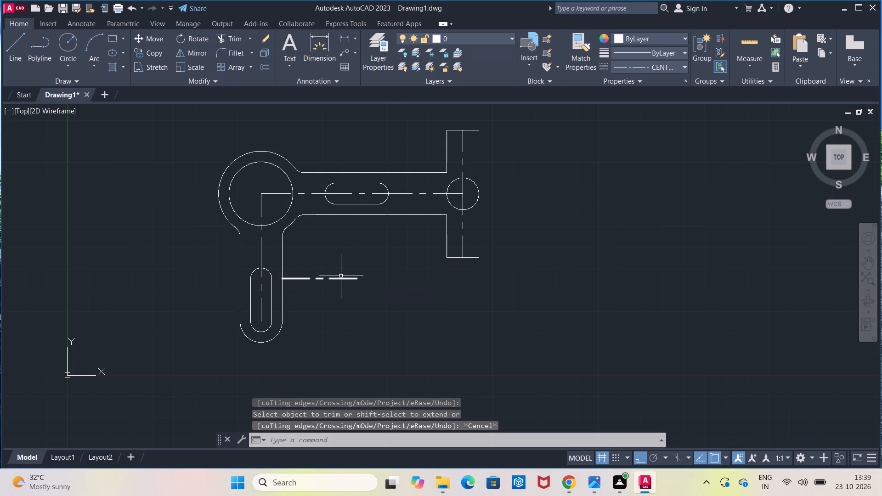
Change the linetype of the remaining horizontal line beside the vertical arm to ByLayer.
left_click(338, 278)
left_click(615, 66)
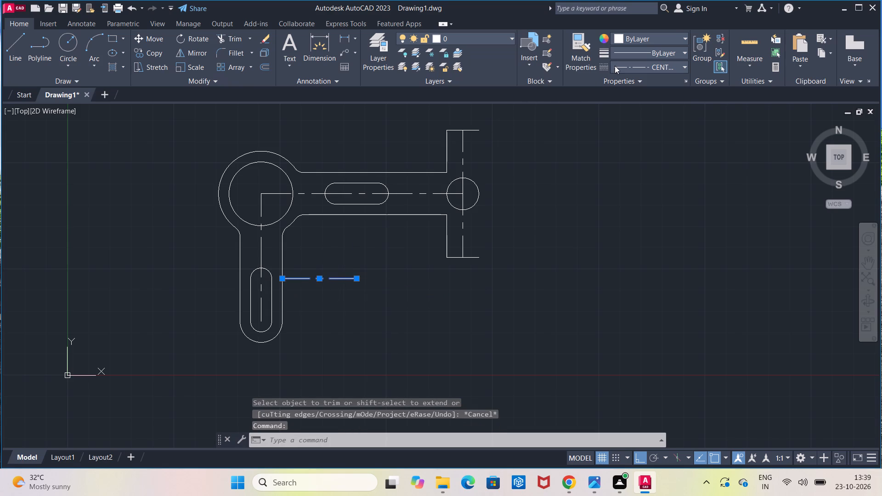
left_click(622, 78)
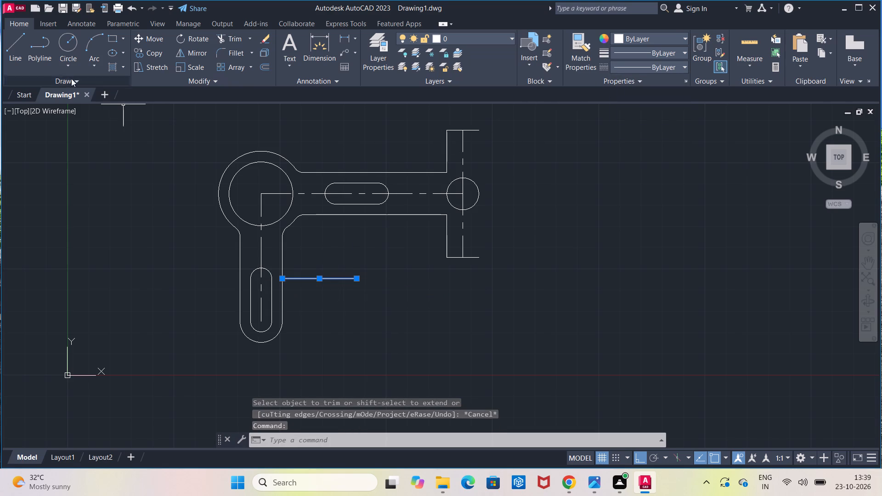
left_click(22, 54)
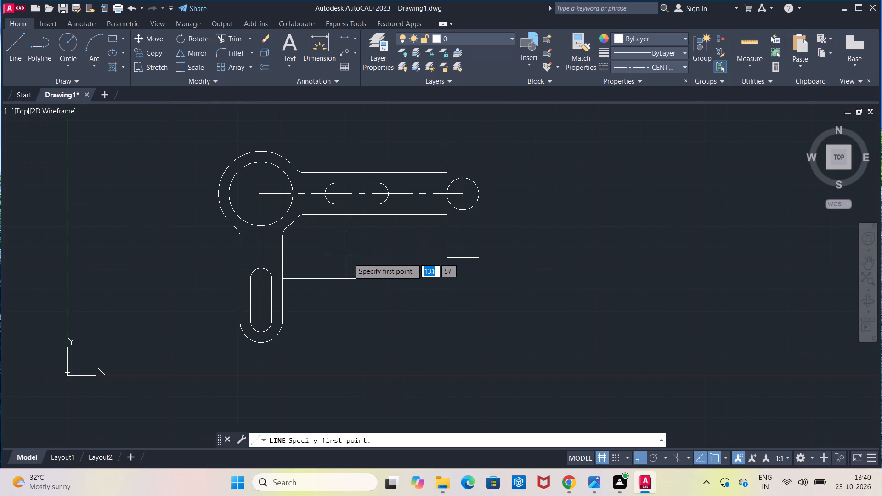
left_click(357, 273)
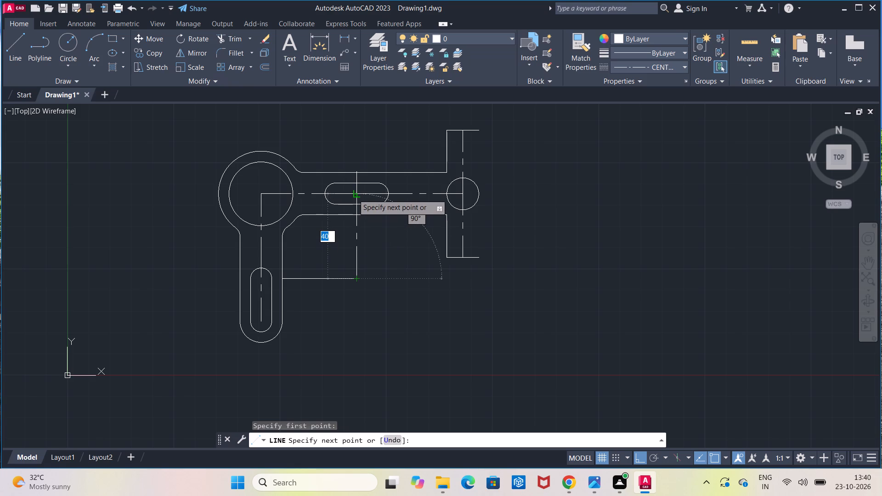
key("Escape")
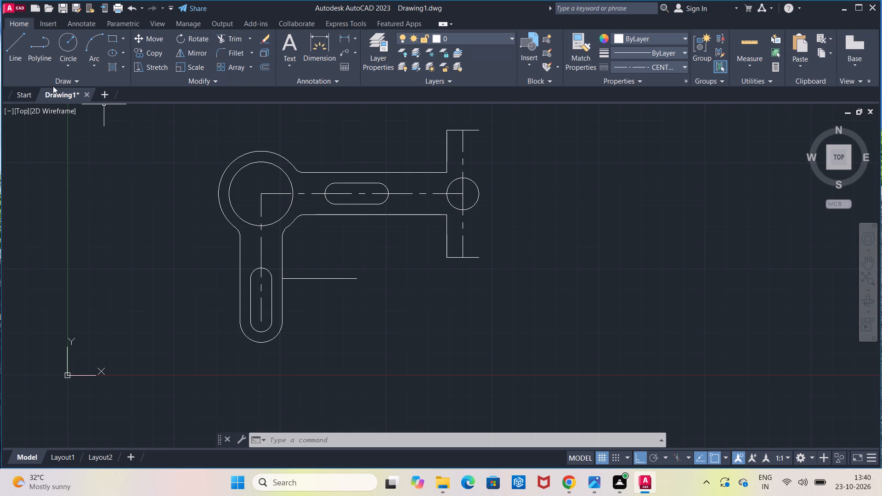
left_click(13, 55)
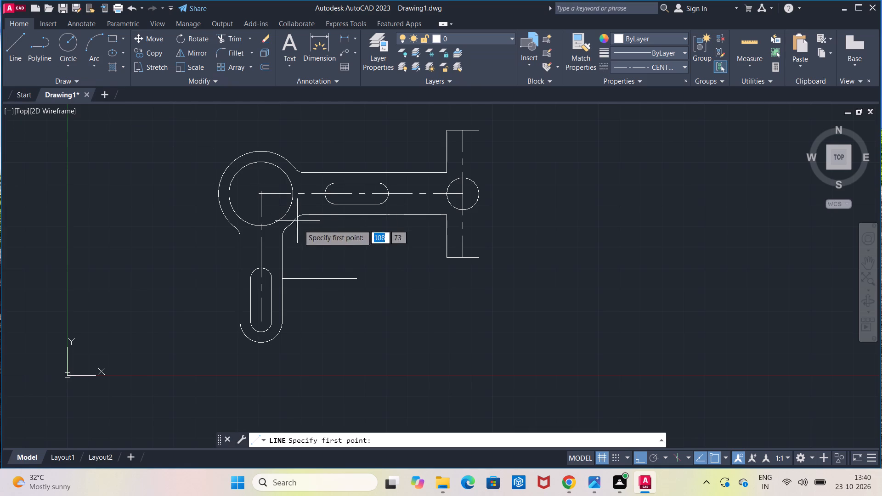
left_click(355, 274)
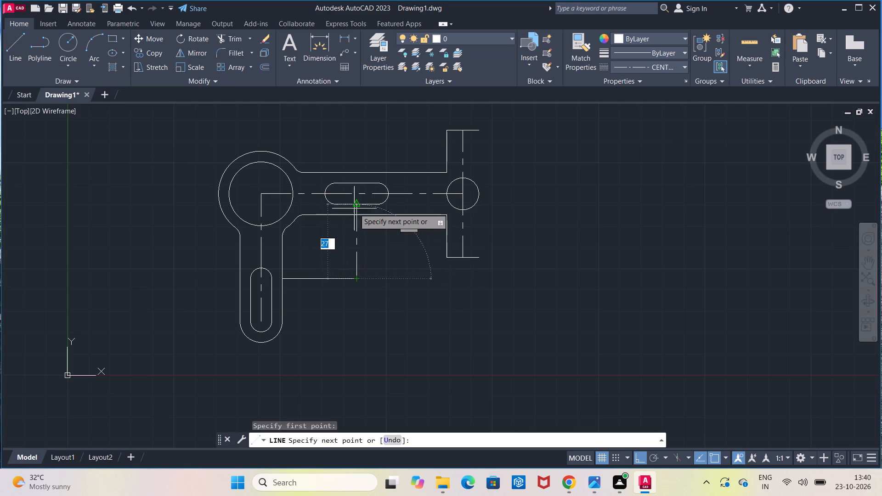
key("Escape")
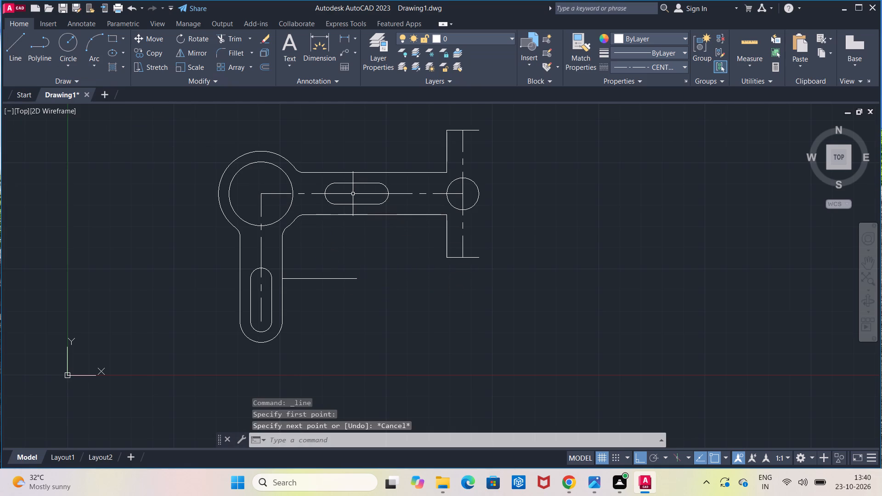
Draw a vertical ByLayer line from the horizontal line's free end up to the horizontal arm's lower edge.
left_click(679, 71)
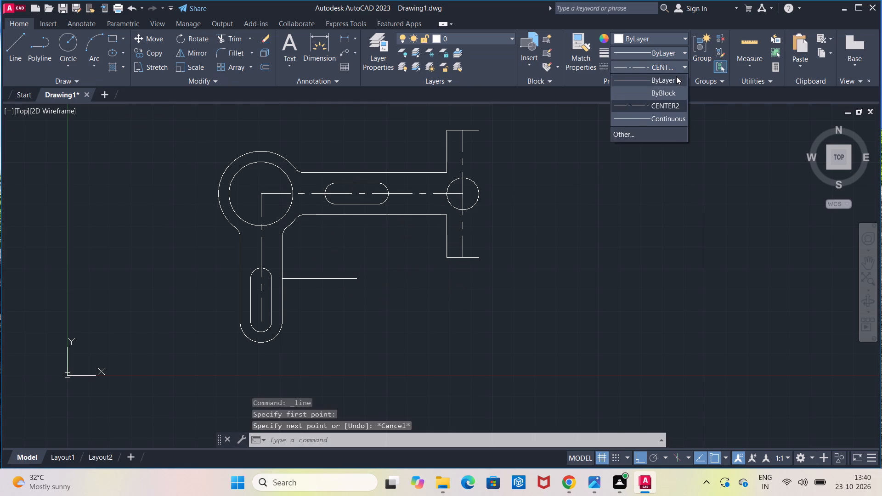
left_click(676, 76)
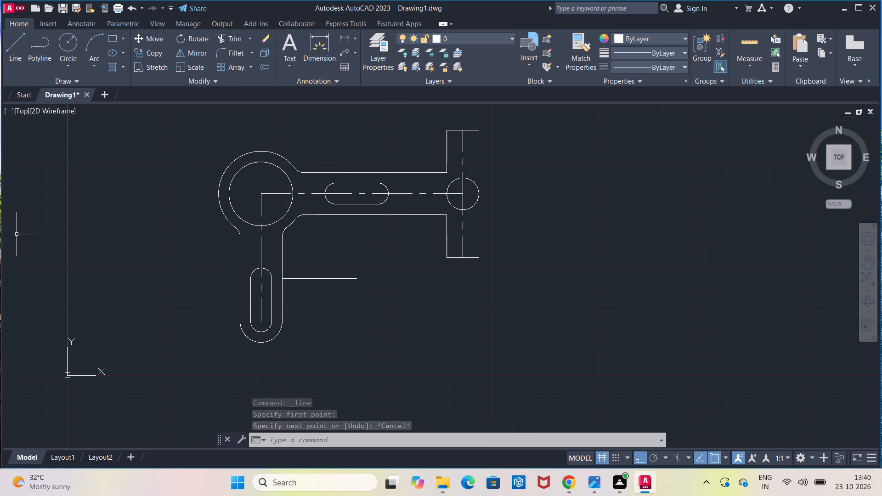
double_click(16, 36)
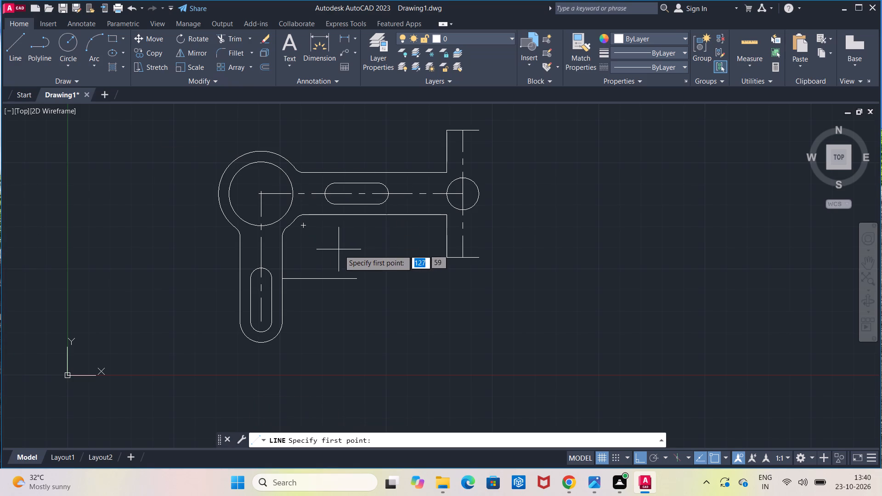
left_click(356, 277)
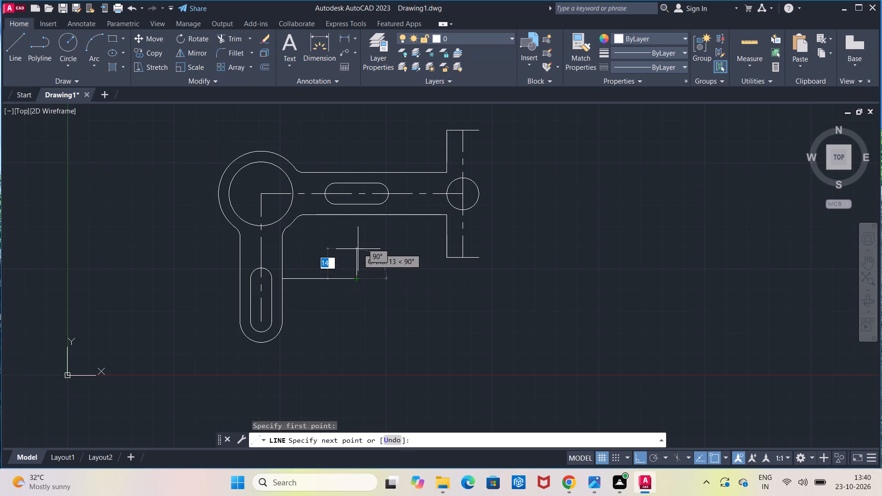
left_click(353, 214)
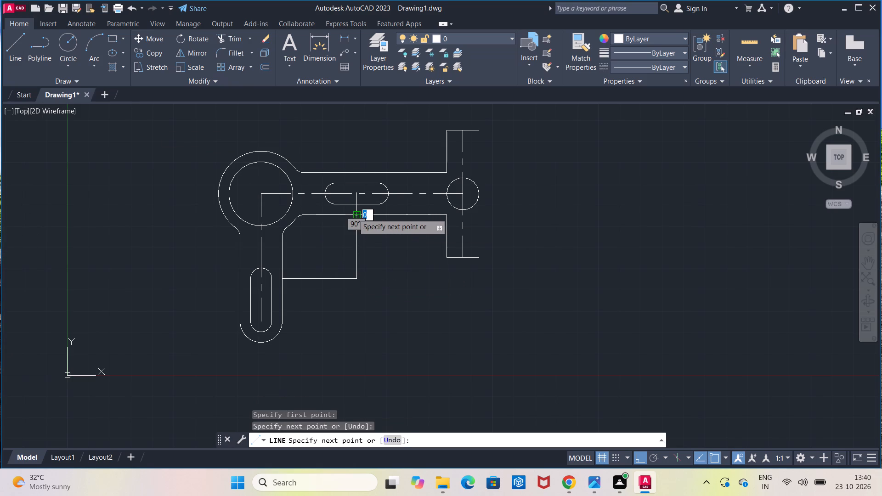
key("Escape")
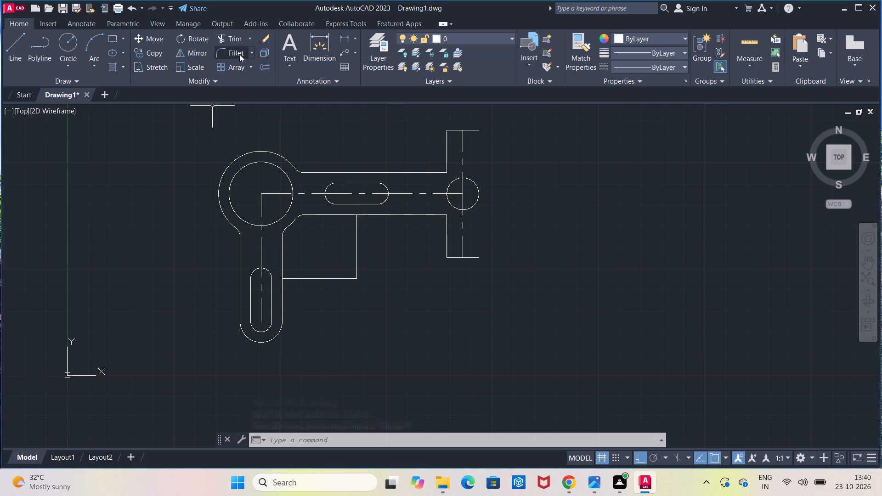
Offset the new horizontal line 5 mm downward and the new vertical line 5 mm to the right.
left_click(269, 68)
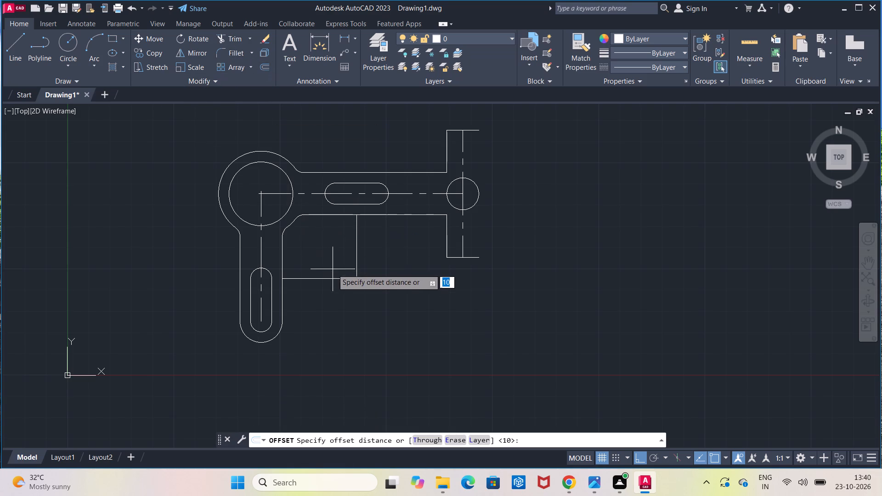
left_click(331, 278)
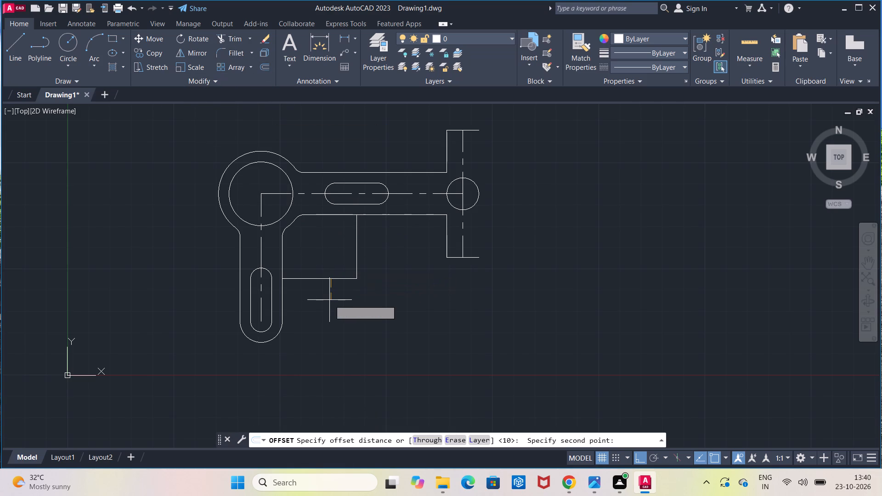
key("5")
key("Return")
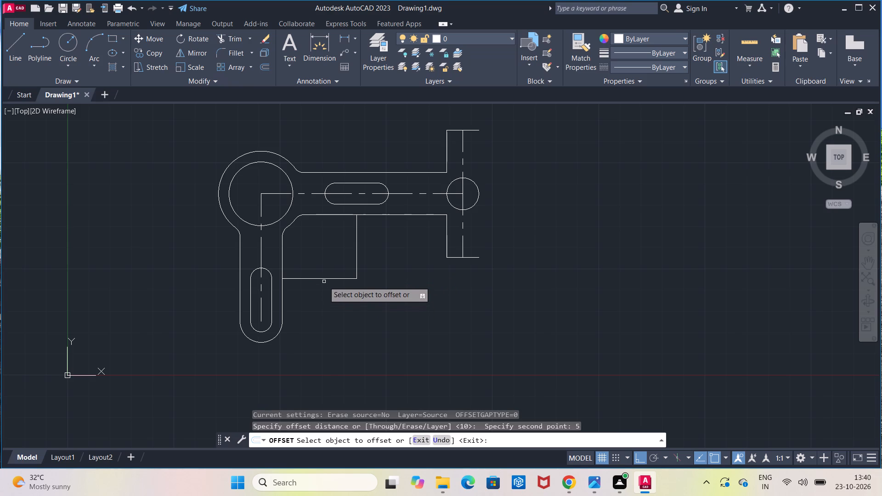
left_click(324, 279)
left_click(326, 291)
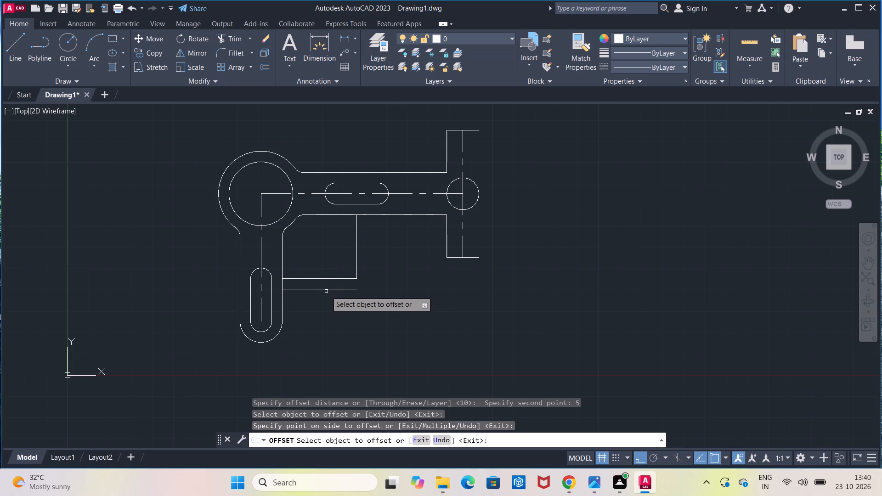
left_click(356, 253)
left_click(367, 252)
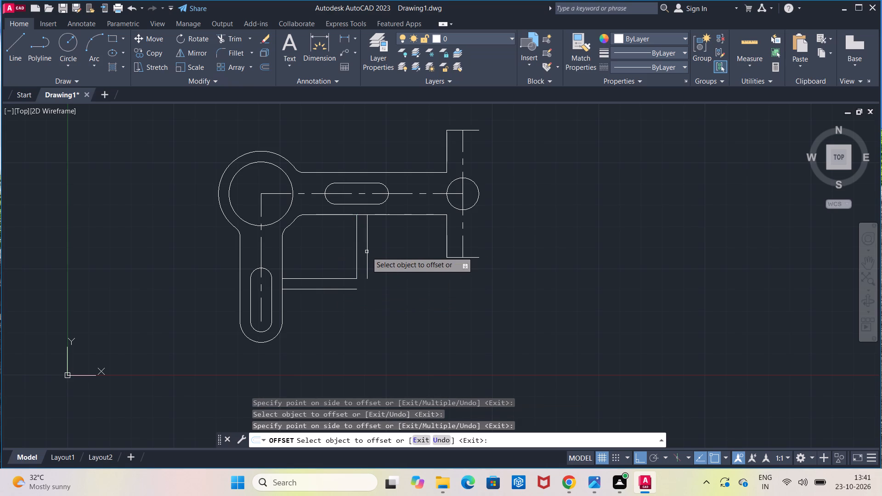
key("Escape")
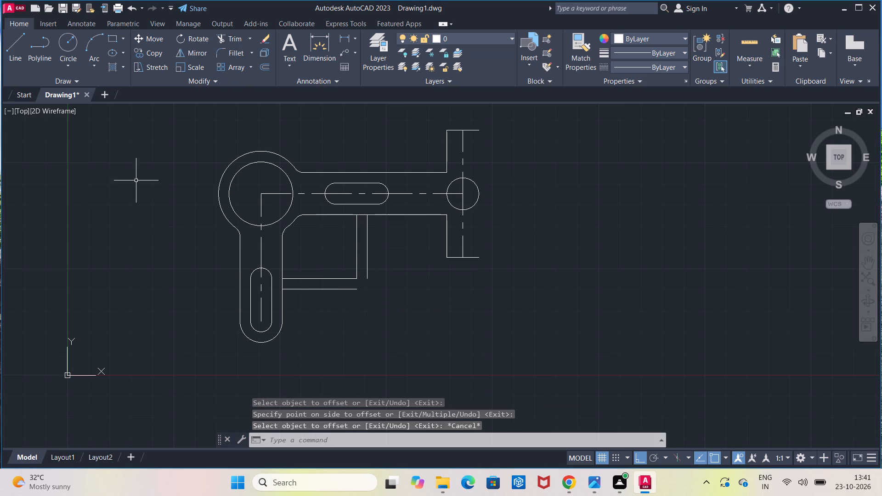
Draw a 5 mm horizontal line continuing outward from the free end of the rib's lower offset line.
left_click(19, 62)
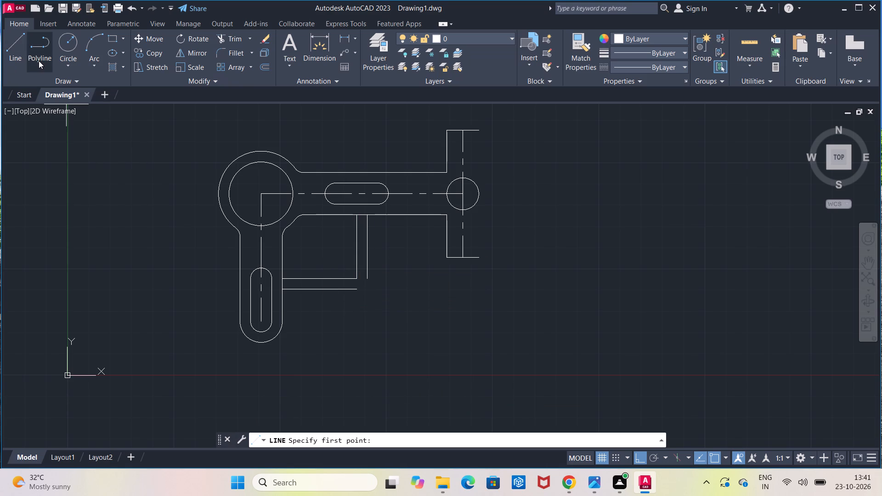
left_click(357, 293)
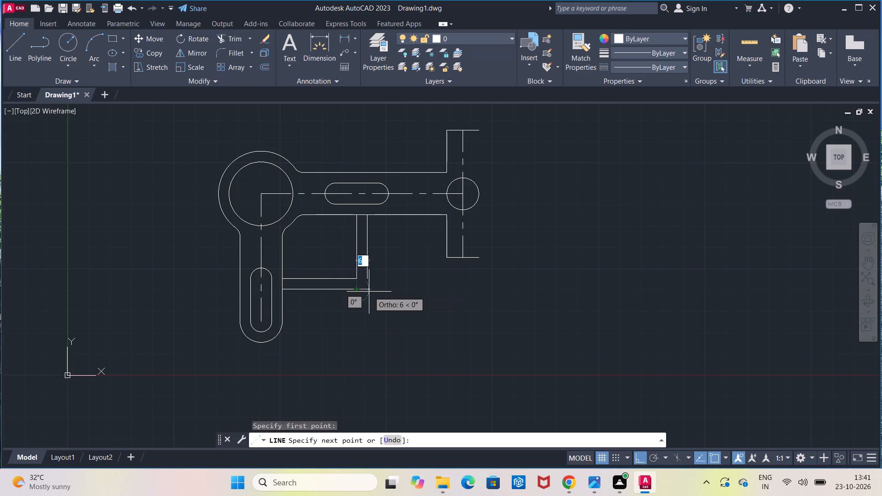
key("5")
key("Return")
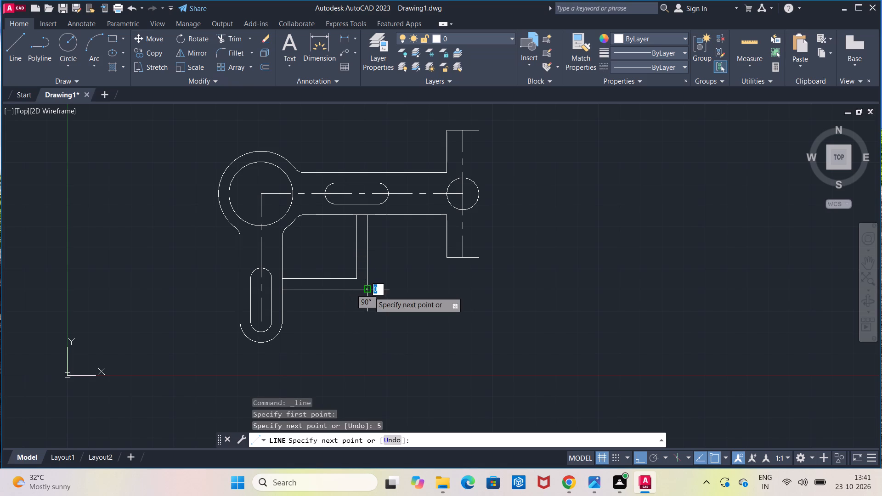
key("Escape")
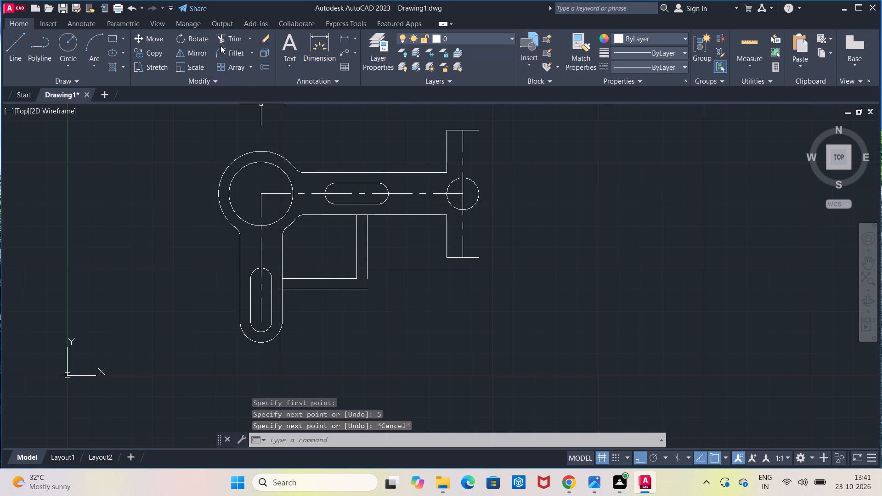
Extend the rib's outer vertical line down to the new 5 mm line to close the outer corner.
left_click(249, 37)
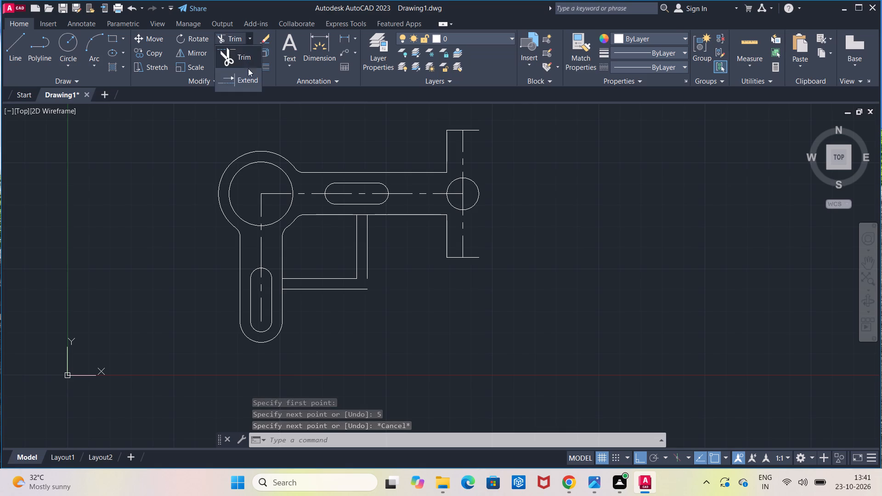
left_click(248, 77)
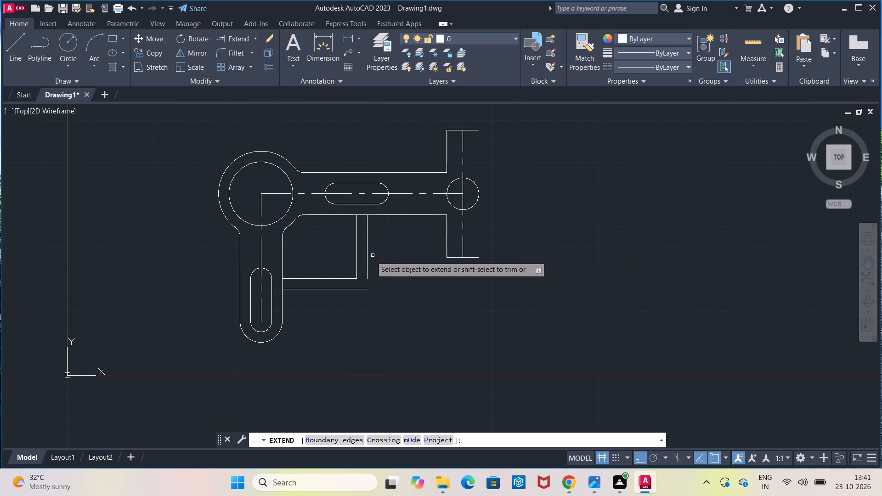
left_click(368, 258)
key("Escape")
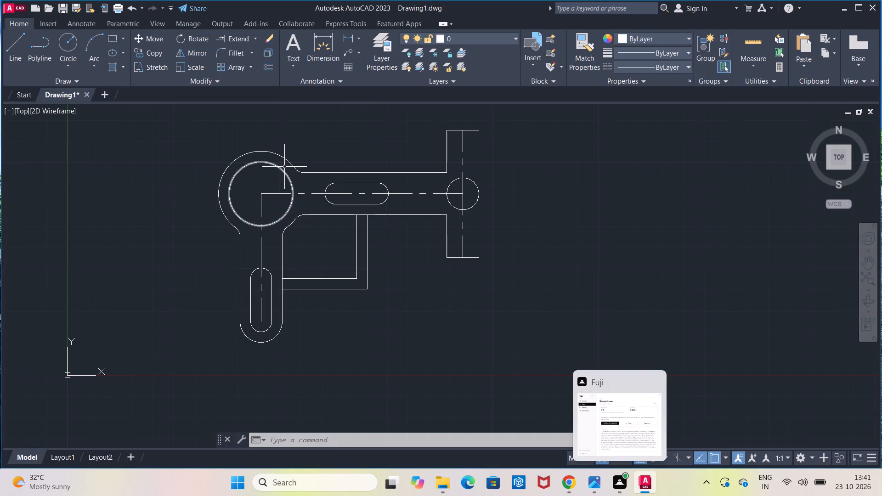
Fillet the inner corner of the L-shaped rib with a radius of 10 mm.
left_click(231, 58)
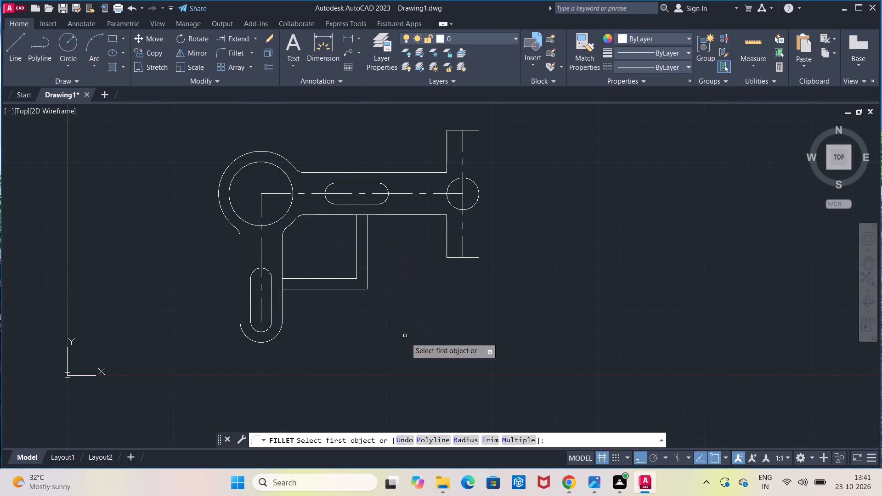
left_click(467, 440)
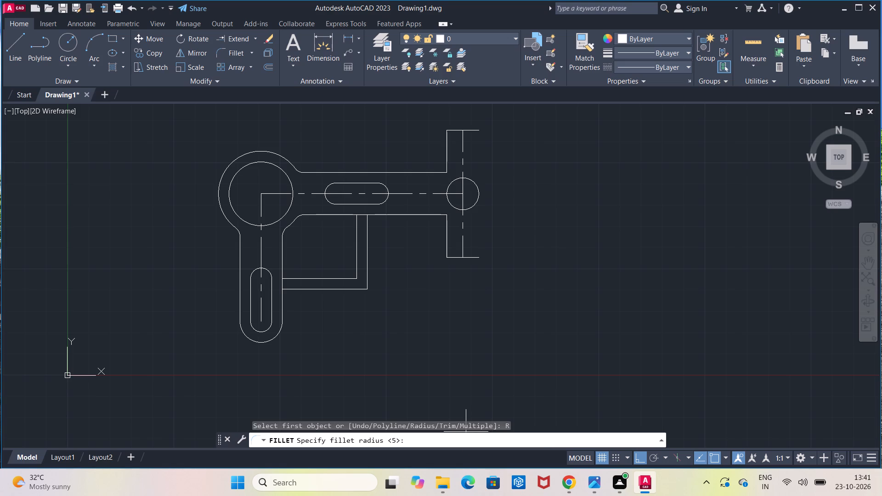
left_click(467, 440)
key("1")
key("0")
key("Return")
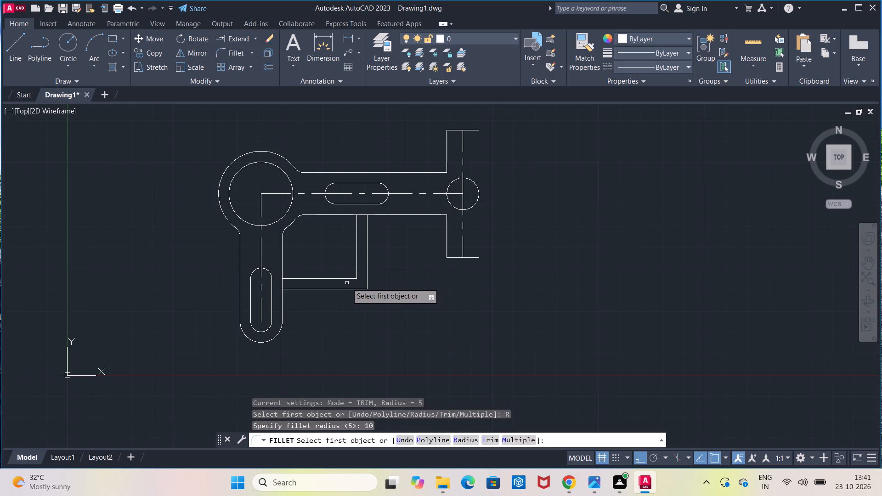
left_click(343, 279)
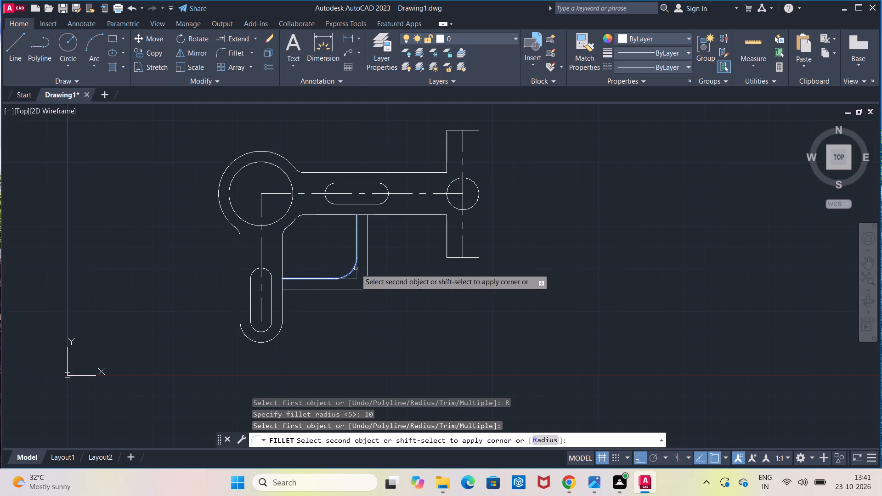
left_click(356, 269)
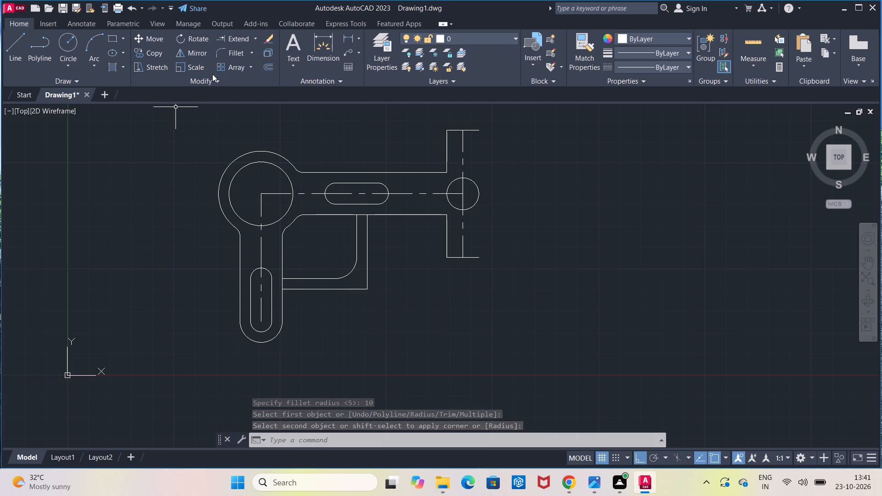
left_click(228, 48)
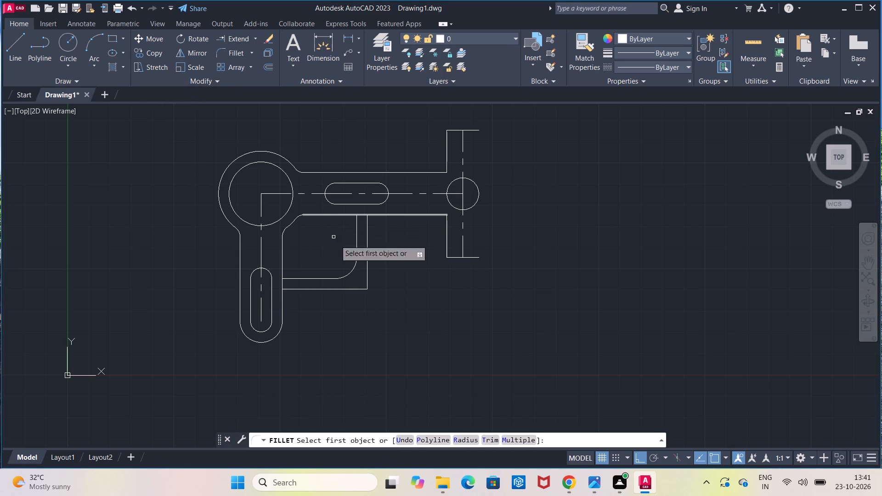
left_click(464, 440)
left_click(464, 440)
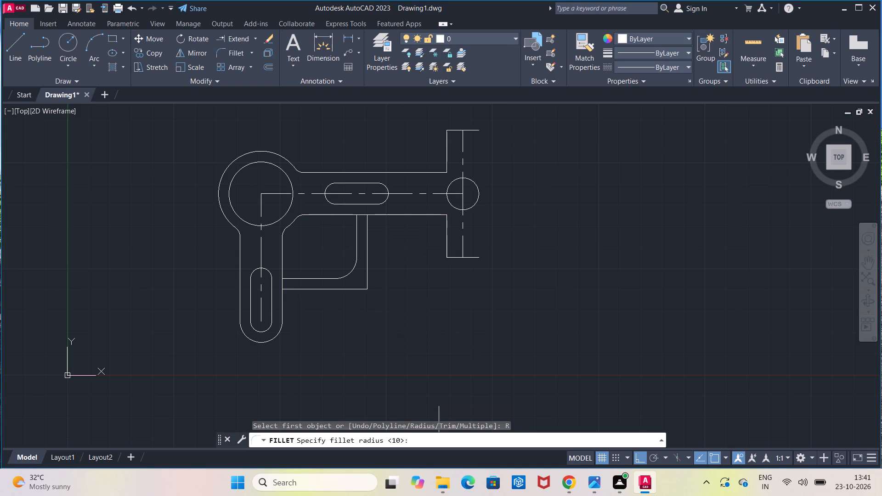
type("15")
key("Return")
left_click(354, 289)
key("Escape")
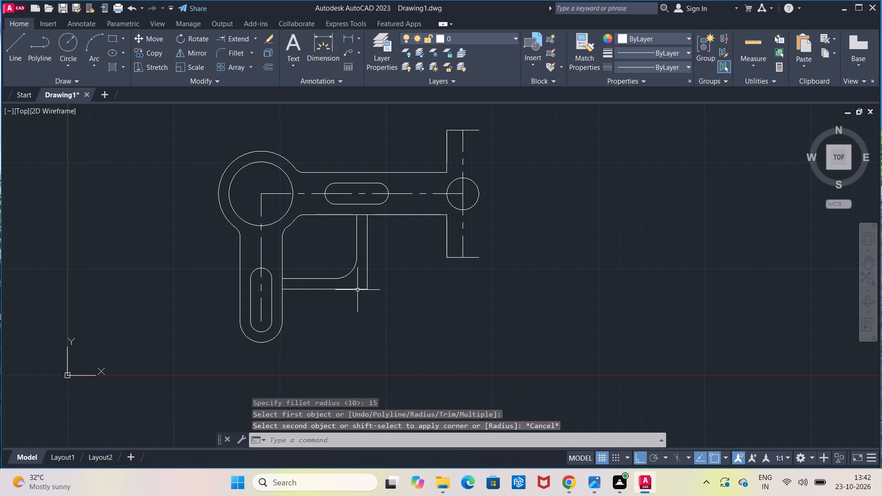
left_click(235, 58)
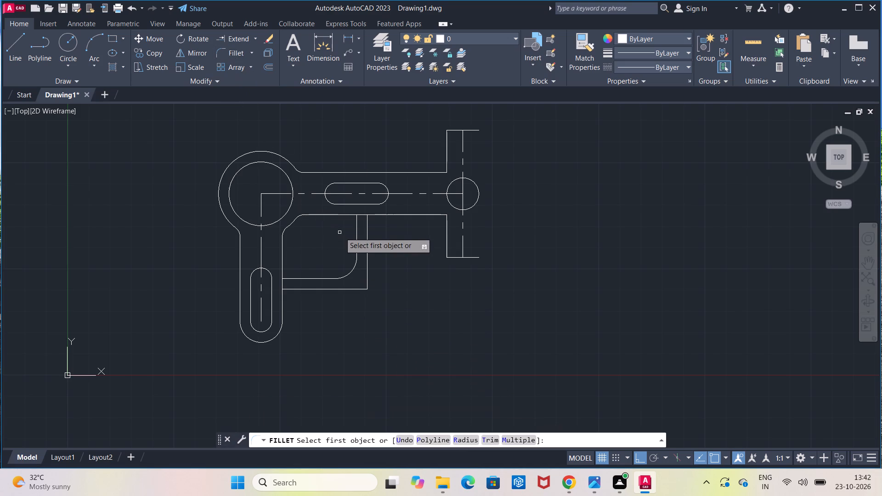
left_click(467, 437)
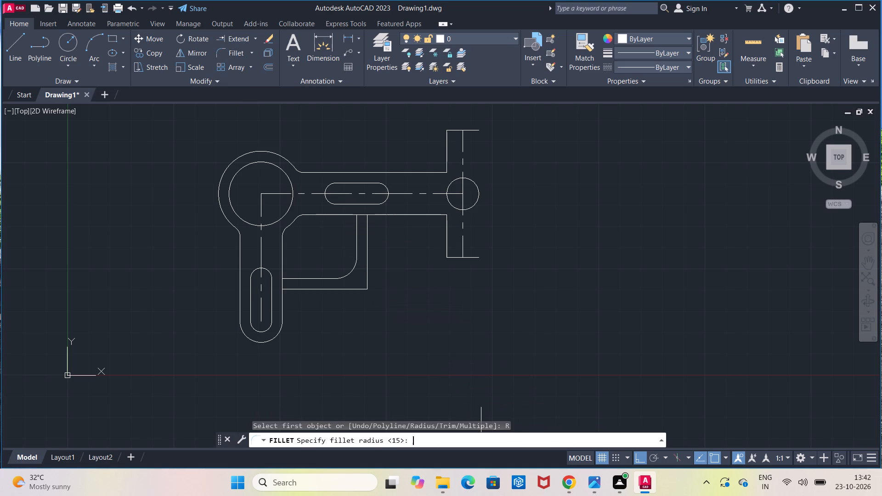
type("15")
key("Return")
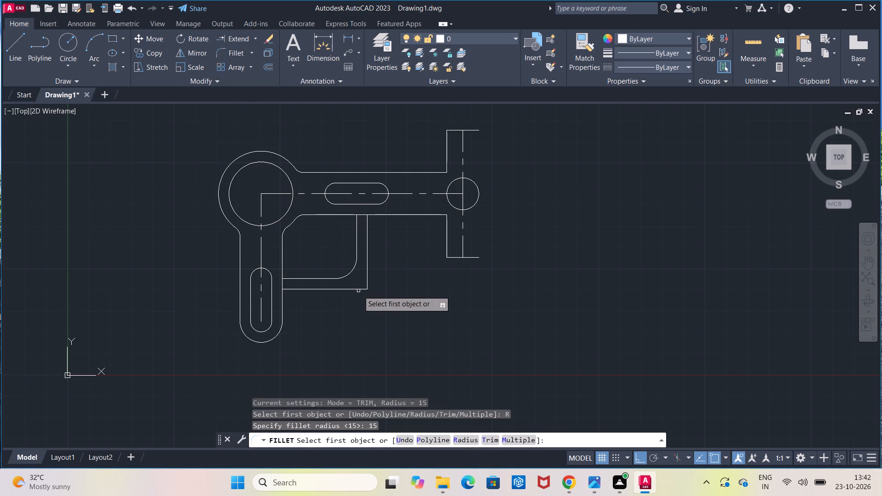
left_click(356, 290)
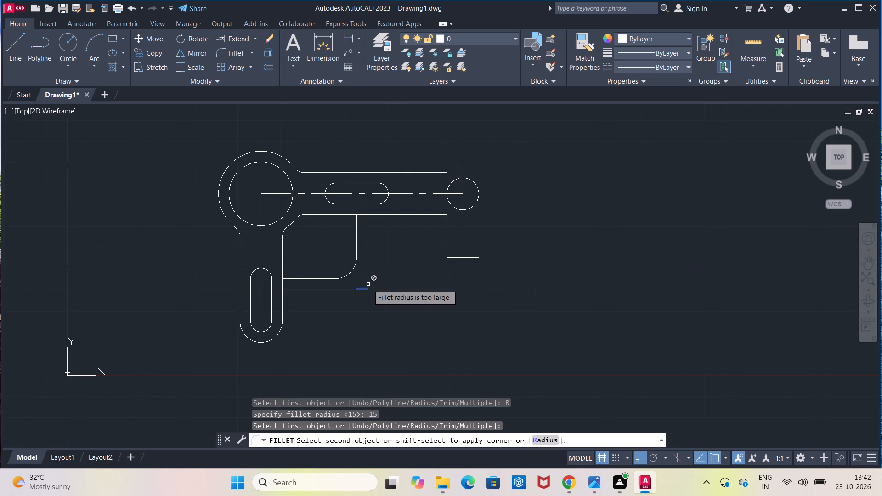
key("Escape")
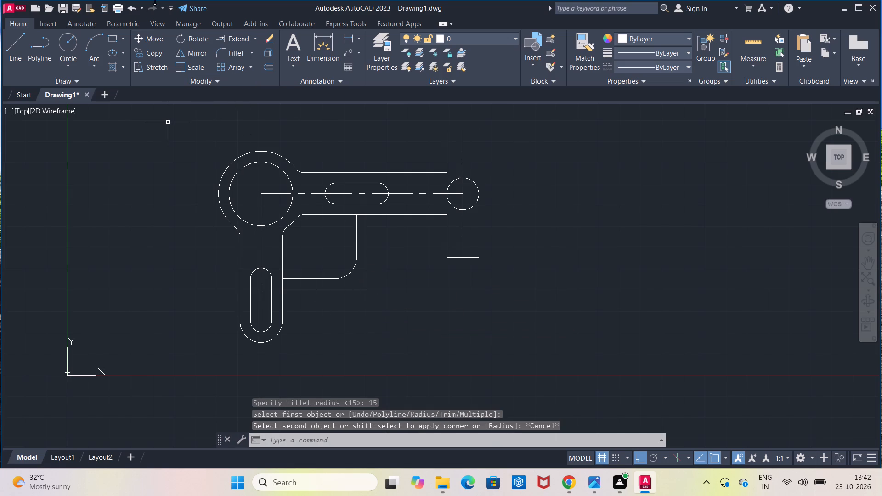
Fillet the rib's outer corner with a radius of 15 mm, using the long lower line and the outer vertical line.
left_click(226, 52)
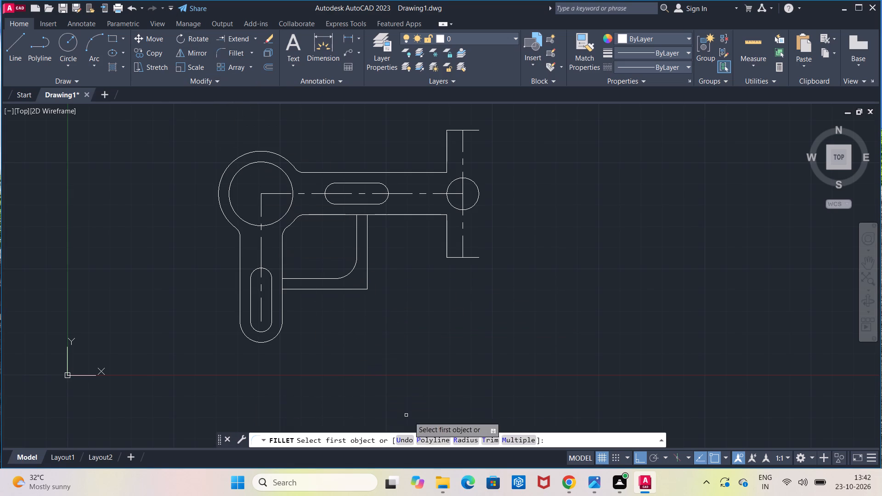
left_click(469, 440)
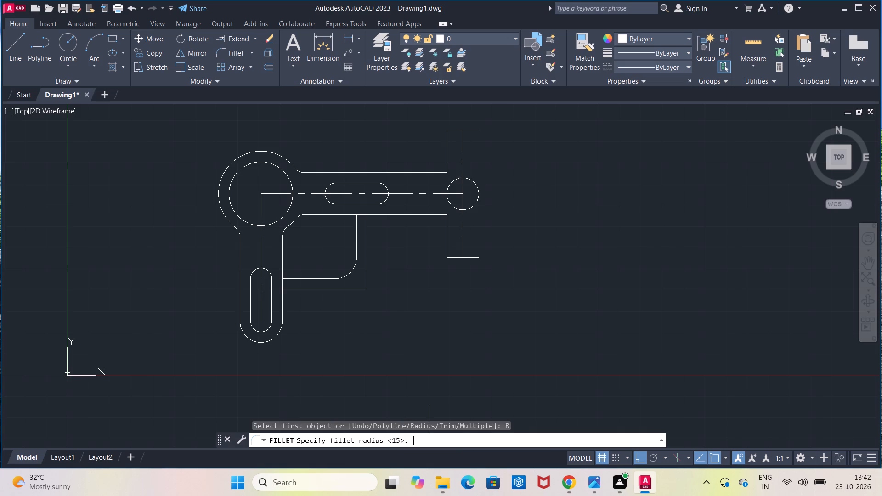
type("15")
key("Return")
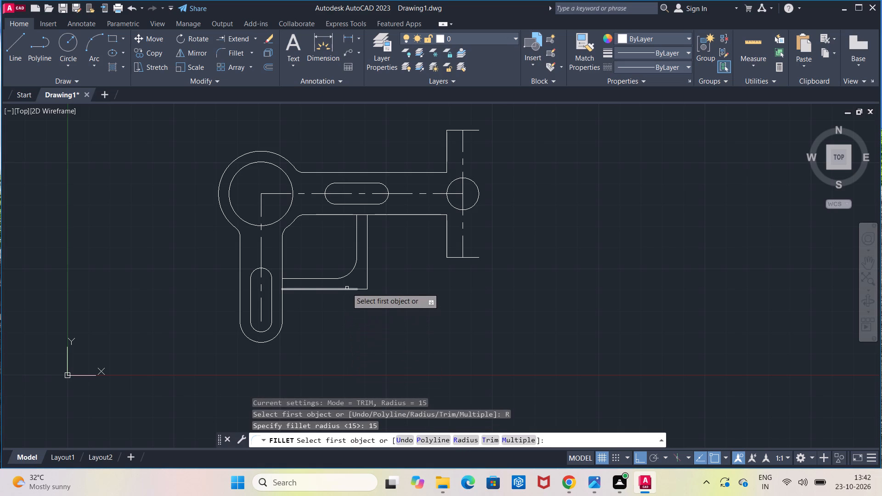
left_click(347, 288)
left_click(366, 273)
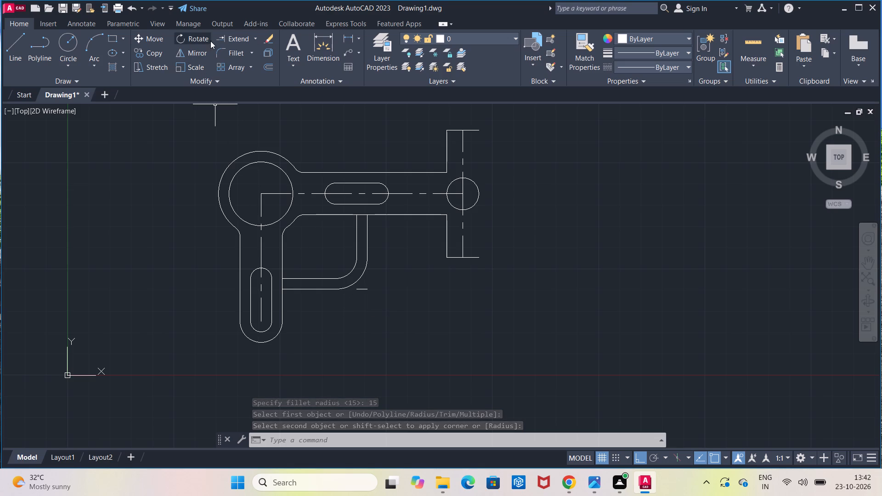
Remove the leftover short line outside the rib's outer fillet with Trim.
left_click(253, 37)
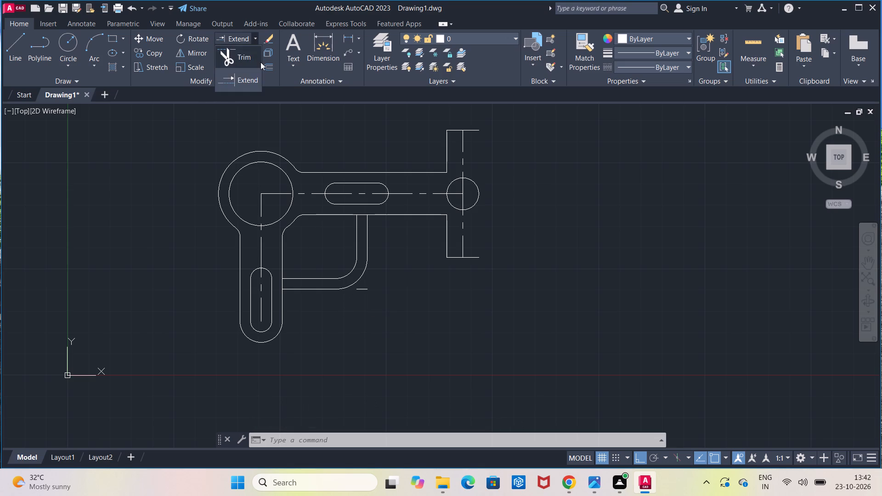
left_click(260, 62)
left_click(366, 289)
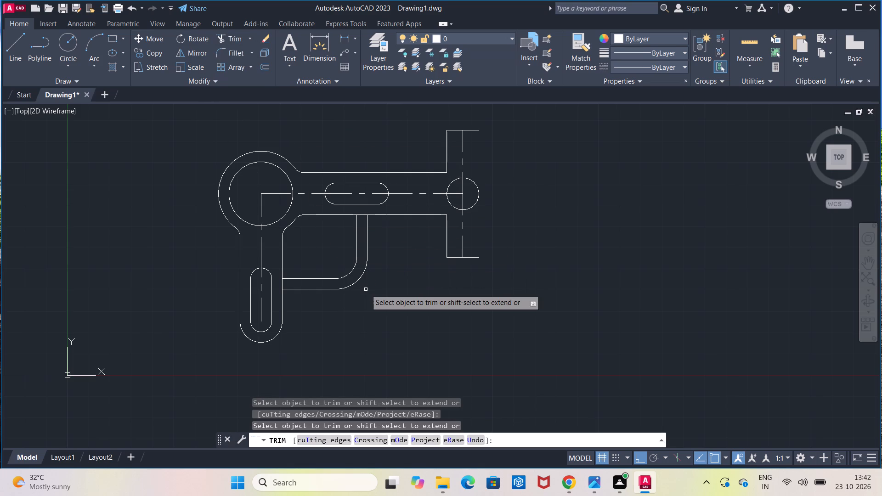
key("Escape")
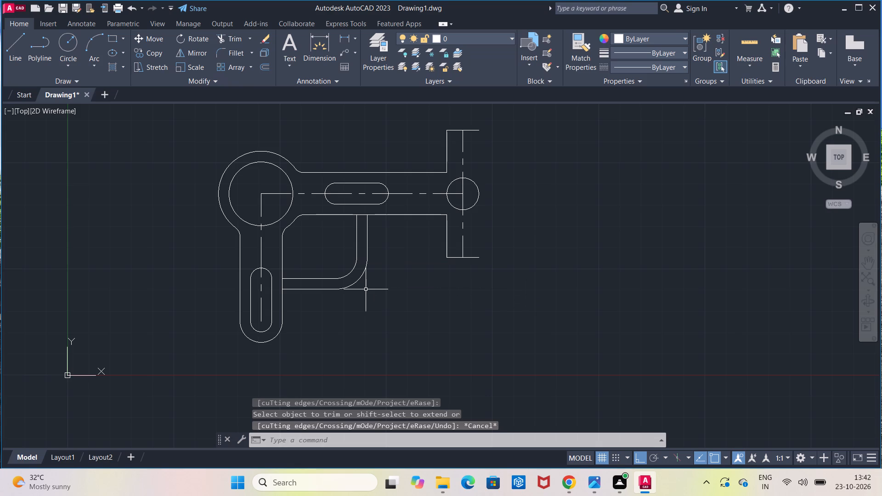
Trim the vertical arm's edge and the horizontal arm's lower edge where they cross between the rib's two lines.
left_click(233, 38)
left_click(282, 282)
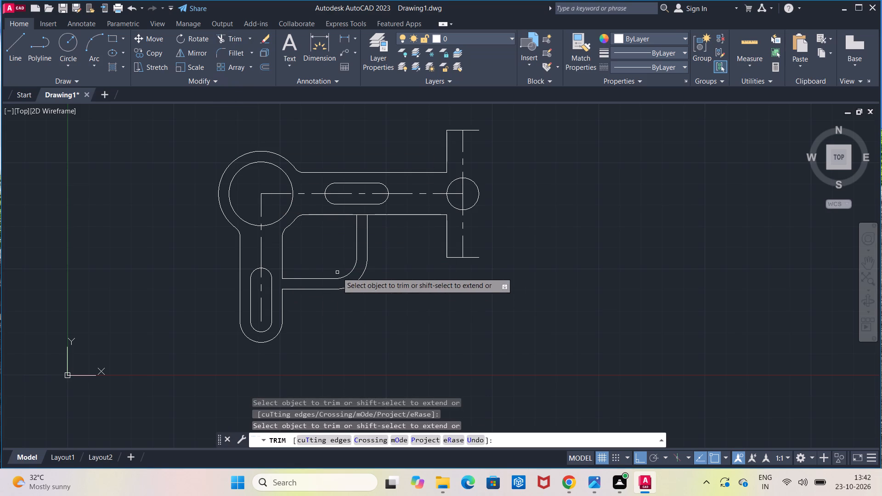
left_click(361, 215)
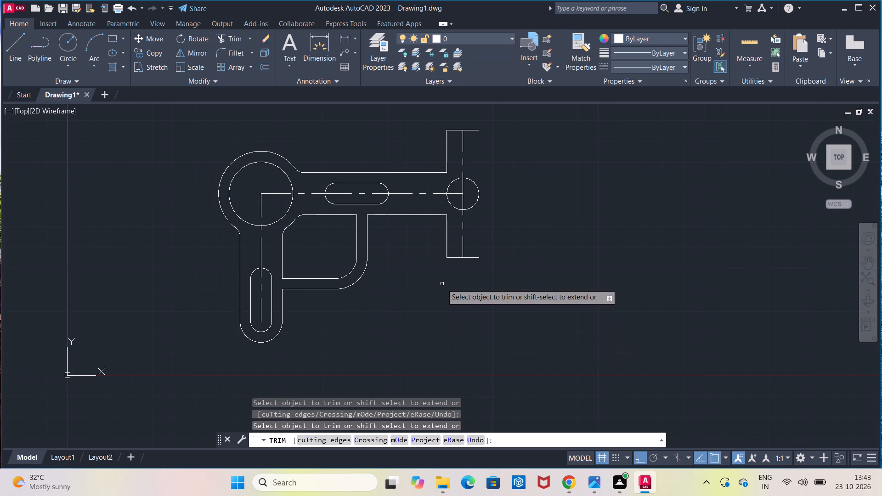
From the end piece's upper outer corner, draw connected lines 10 mm down, 15 mm right, 10 mm down and 8 mm left.
key("Escape")
middle_click_drag(442, 284, 352, 333)
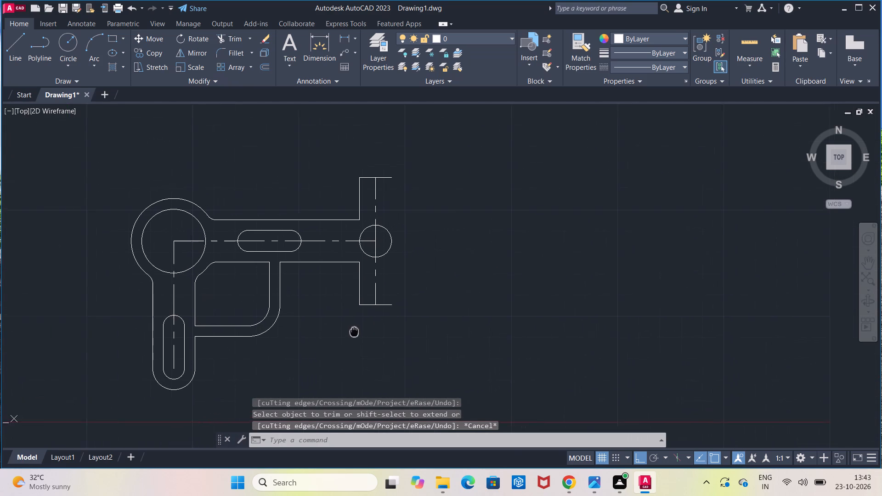
middle_click_drag(352, 333, 349, 333)
left_click(21, 56)
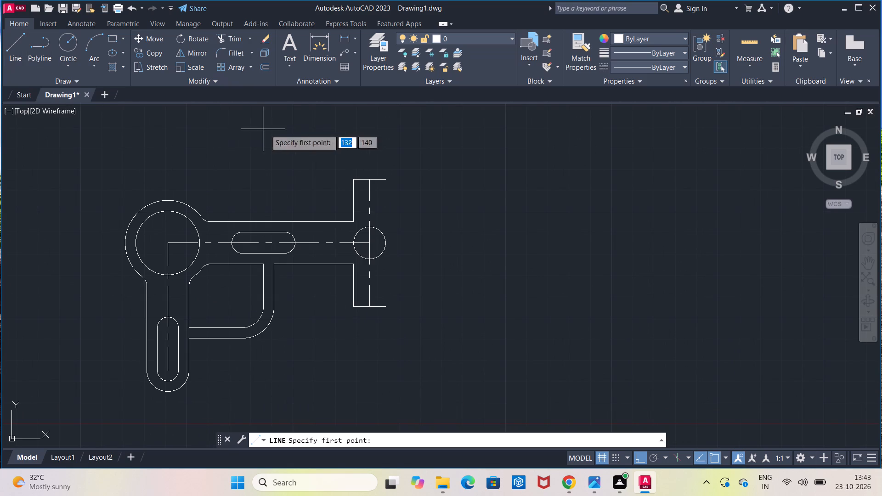
left_click(390, 180)
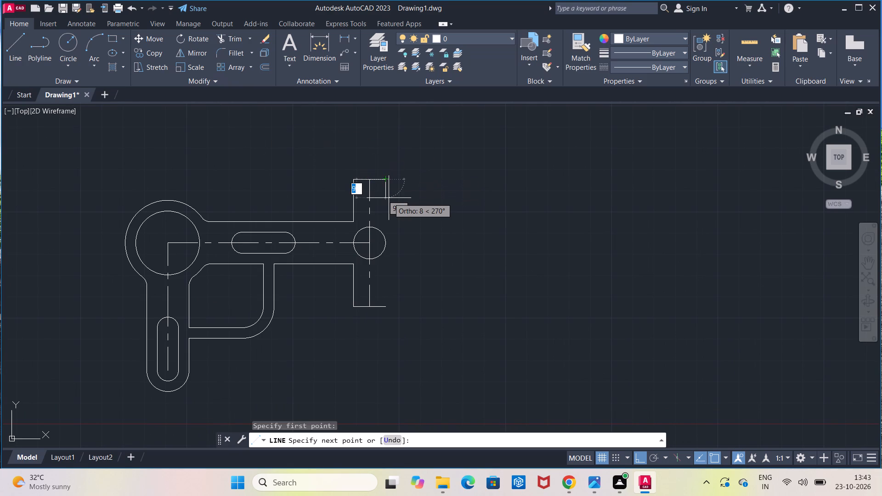
key("1")
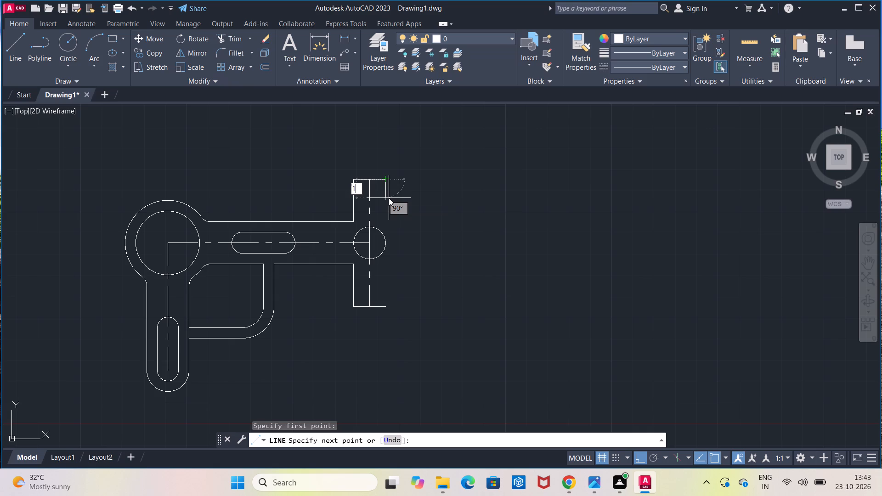
key("0")
key("Return")
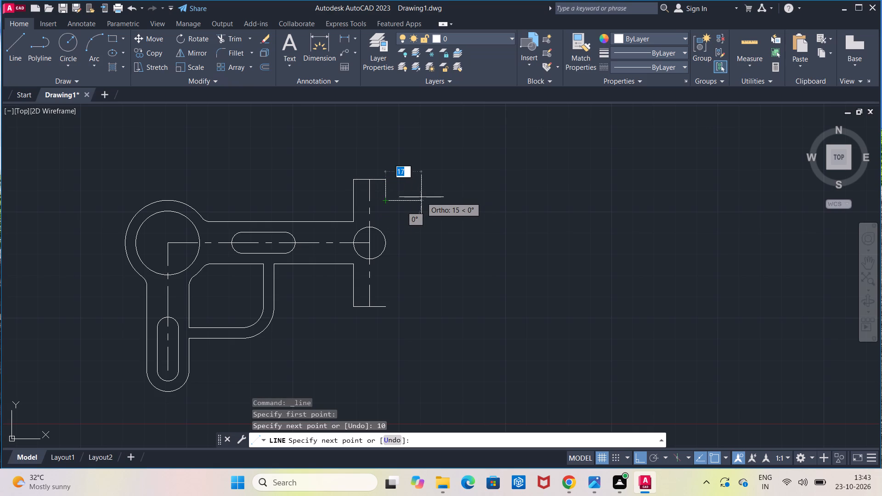
type("15")
key("Return")
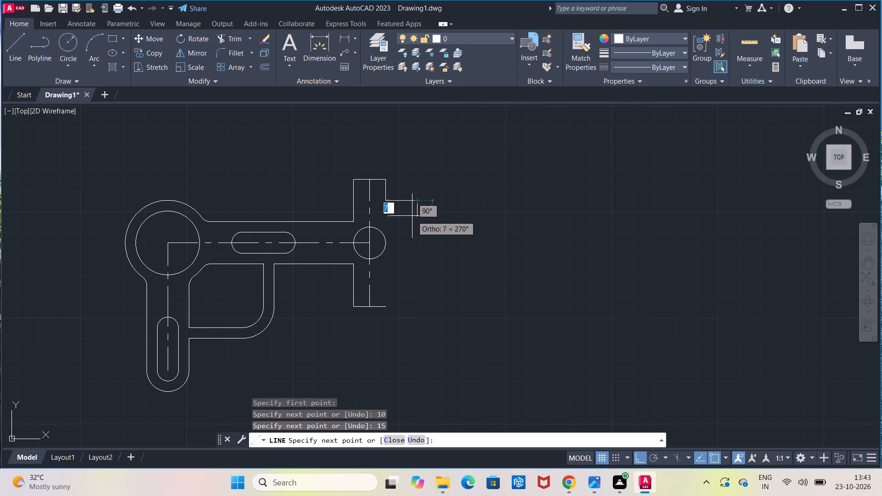
type("10")
key("Return")
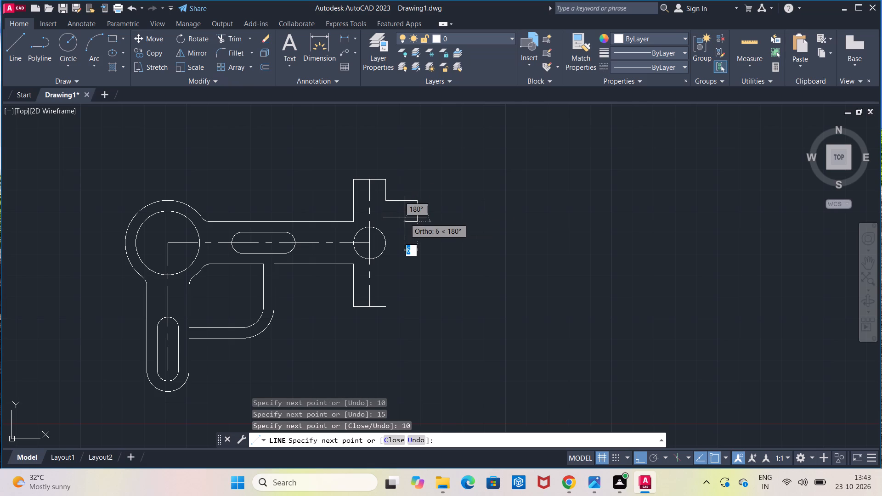
key("8")
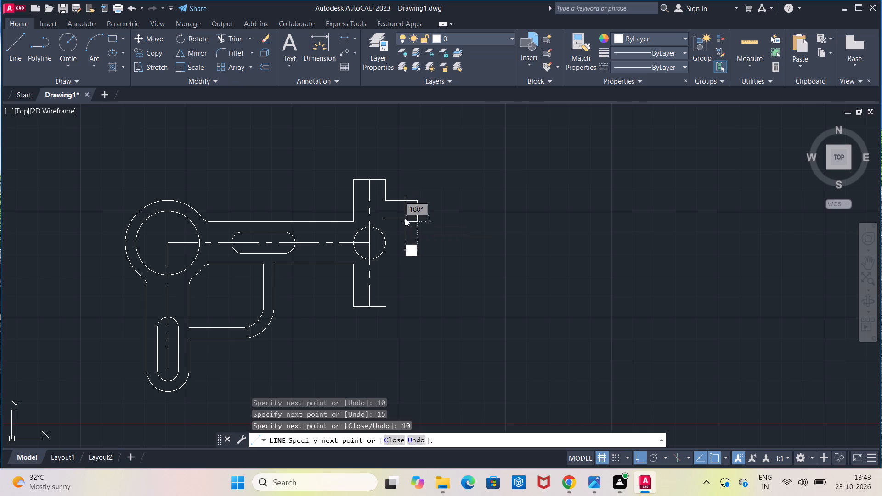
key("Return")
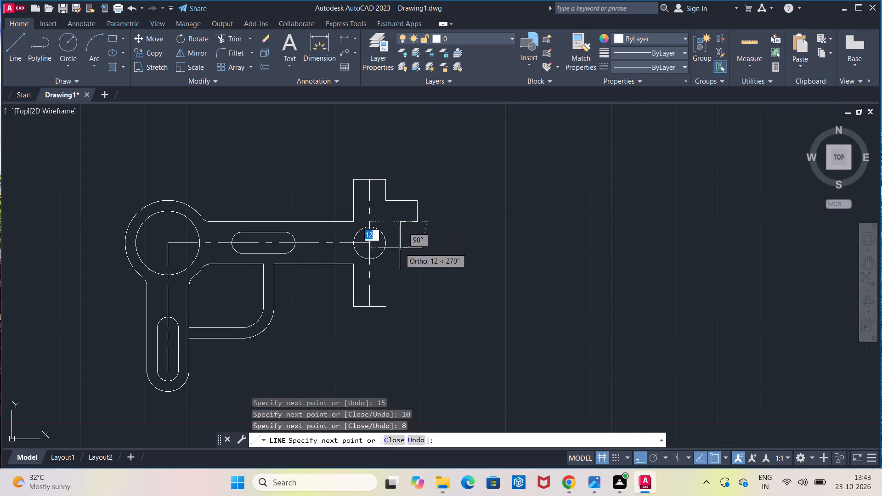
Continue the outline 20 mm down, 8 mm right, 10 mm down and 15 mm left, closing it at the end piece's bottom edge endpoint.
type("20")
key("Return")
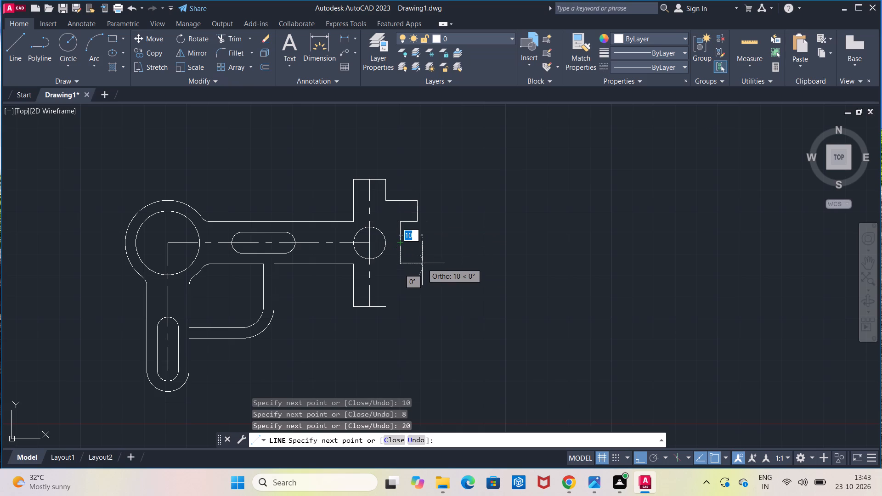
key("8")
key("Return")
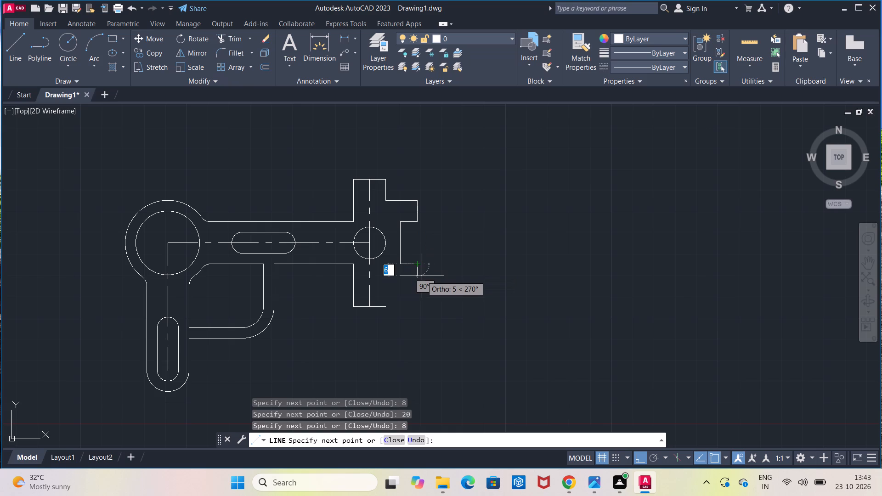
key("1")
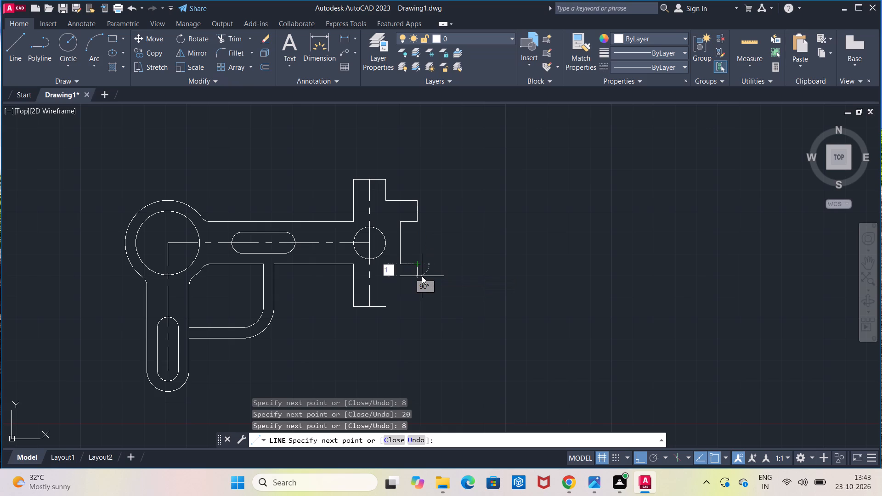
key("0")
key("Return")
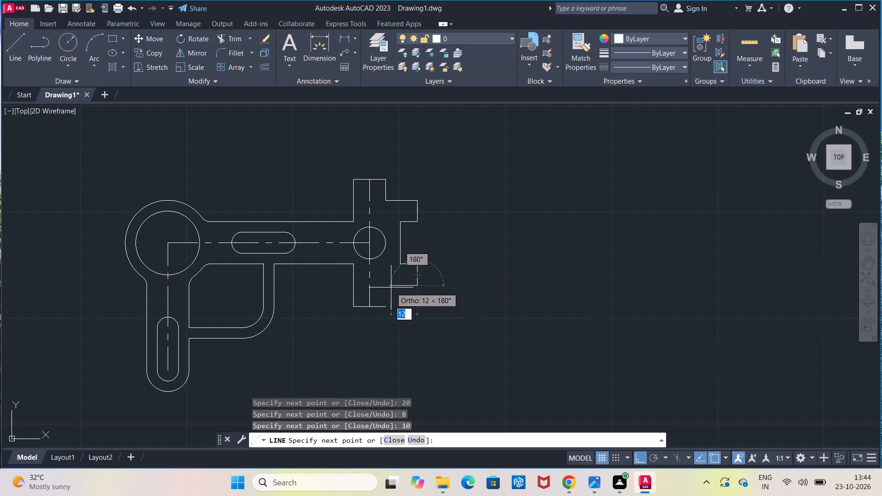
type("15")
key("Return")
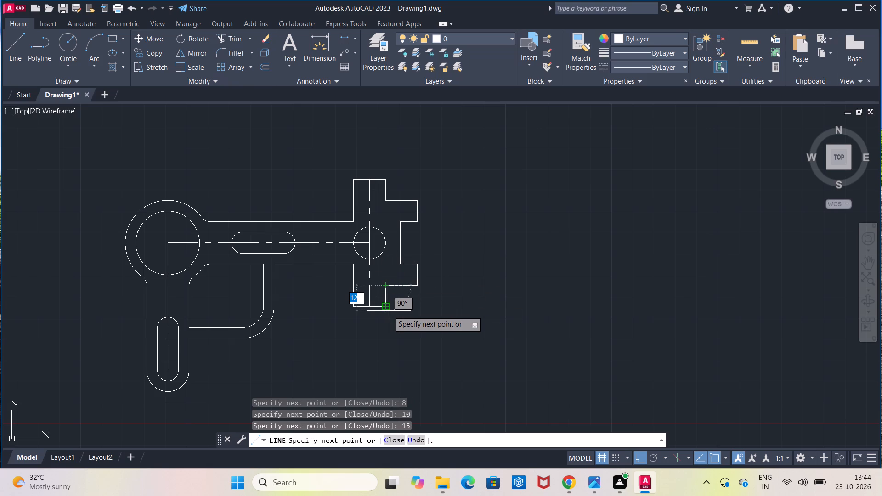
left_click(386, 304)
key("Escape")
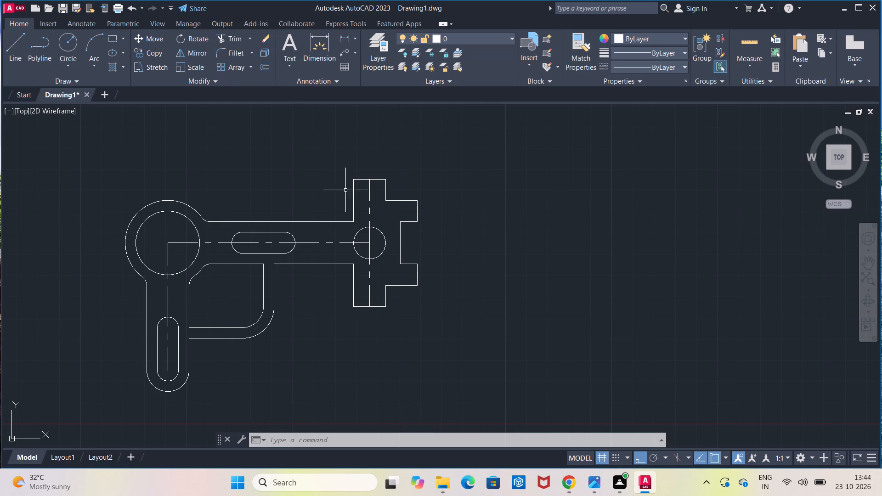
Fillet the inner corner between the end piece's upper vertical edge and the upper lug with a radius of 5 mm.
left_click(234, 55)
left_click(457, 439)
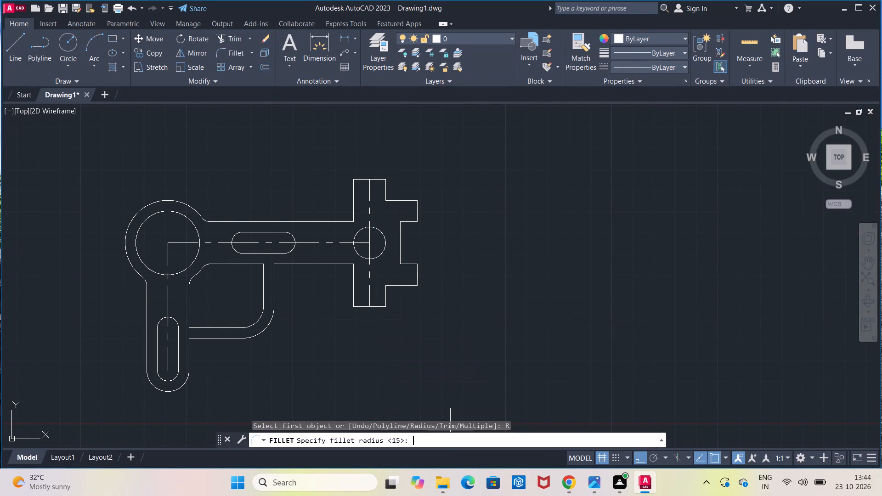
key("5")
key("Return")
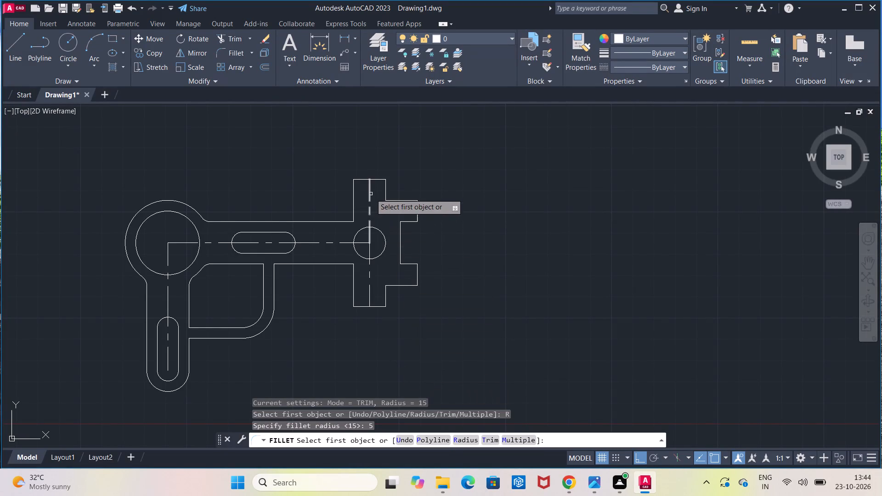
left_click(386, 190)
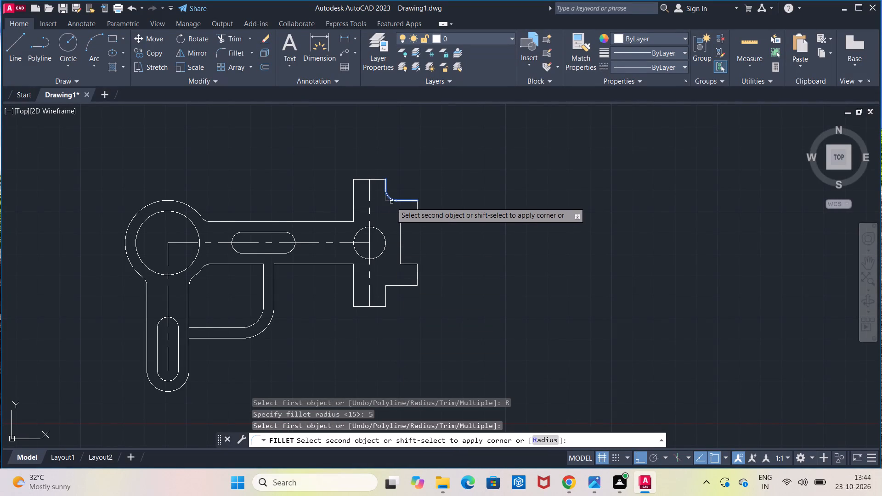
left_click(391, 202)
key("Escape")
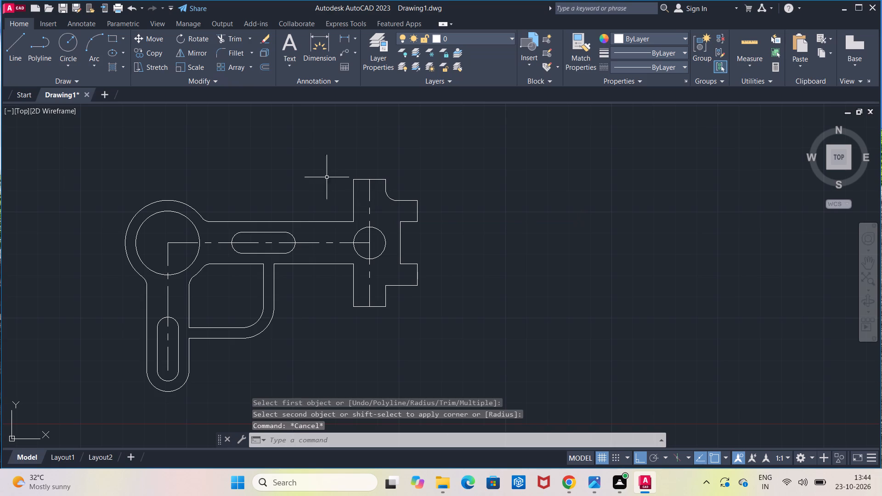
Check the end piece's overall height with a linear dimension between its upper and lower outer corners.
left_click(344, 39)
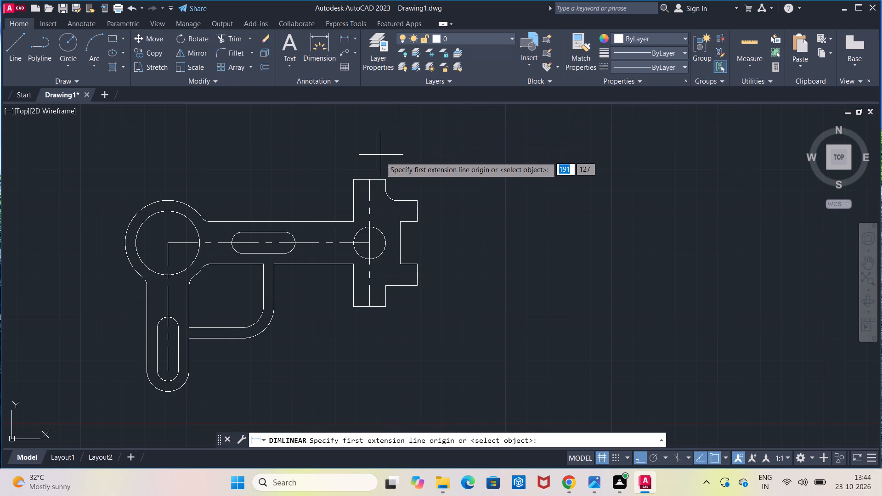
left_click(384, 178)
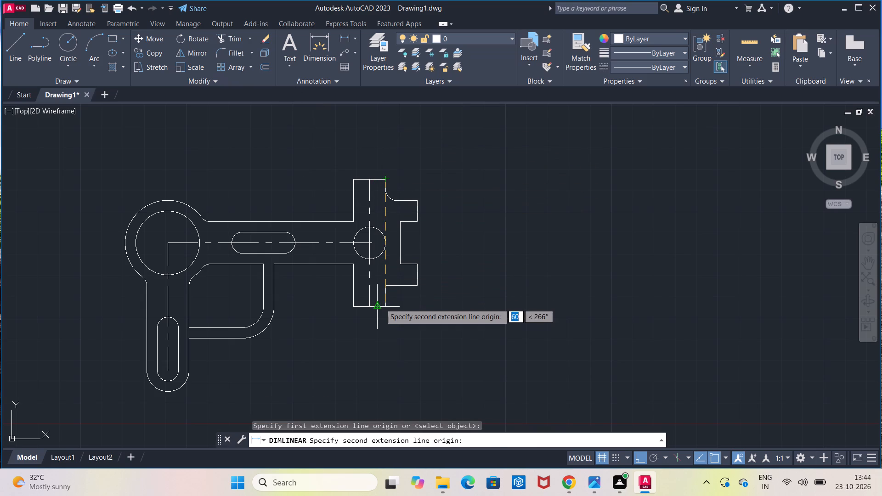
left_click(387, 303)
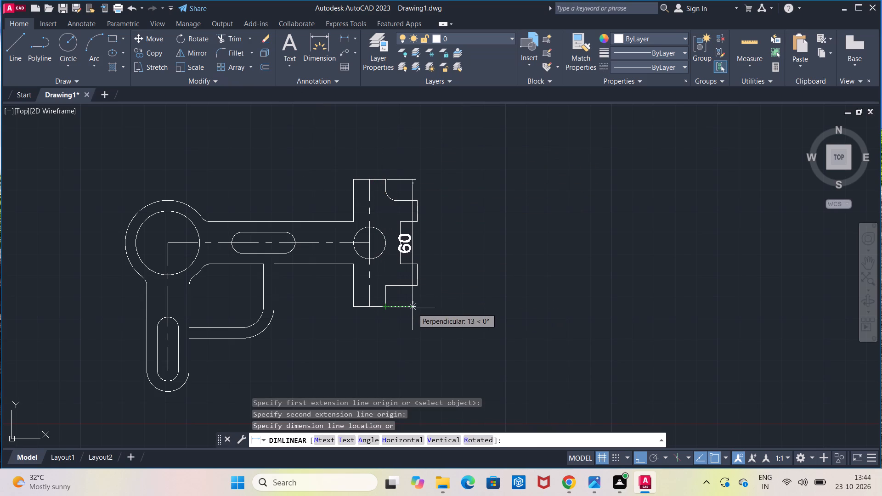
key("Escape")
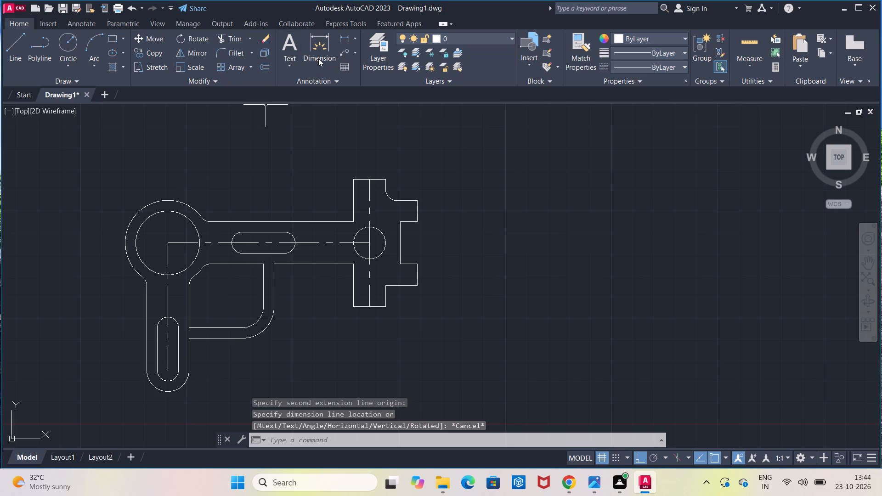
Fillet the inner corner between the lower lug and the end piece's lower vertical edge with the same 5 mm radius.
left_click(222, 51)
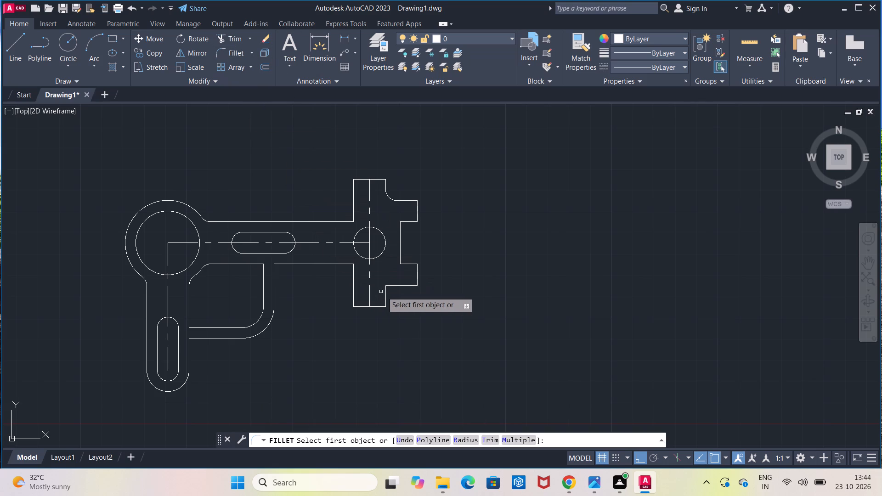
left_click(384, 292)
left_click(389, 286)
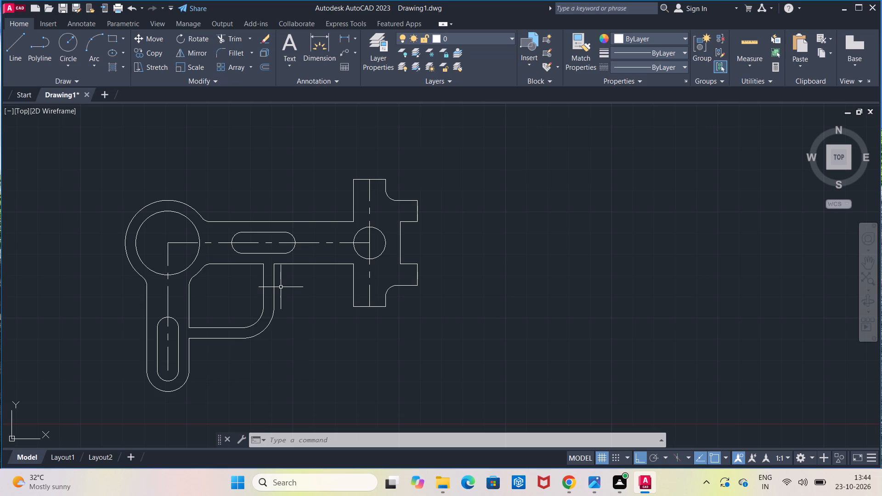
Select the entire link part and combine its connected objects with Join.
scroll(281, 287, "down", 1)
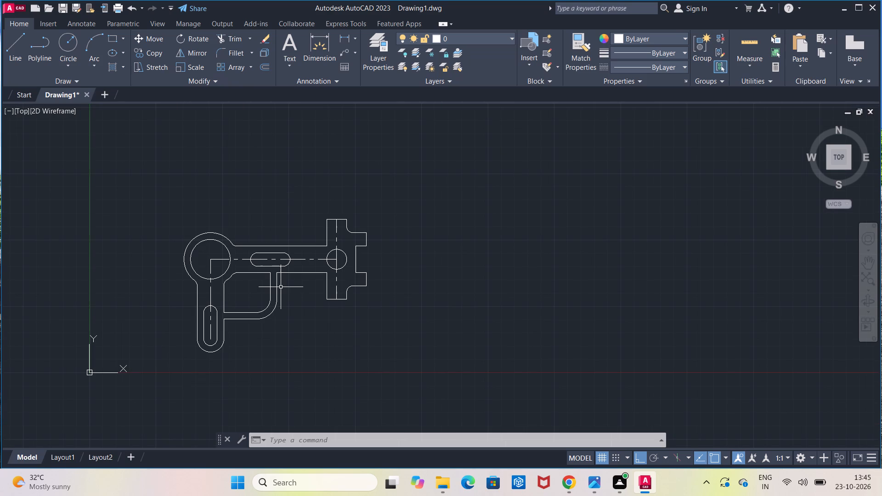
middle_click_drag(281, 287, 292, 256)
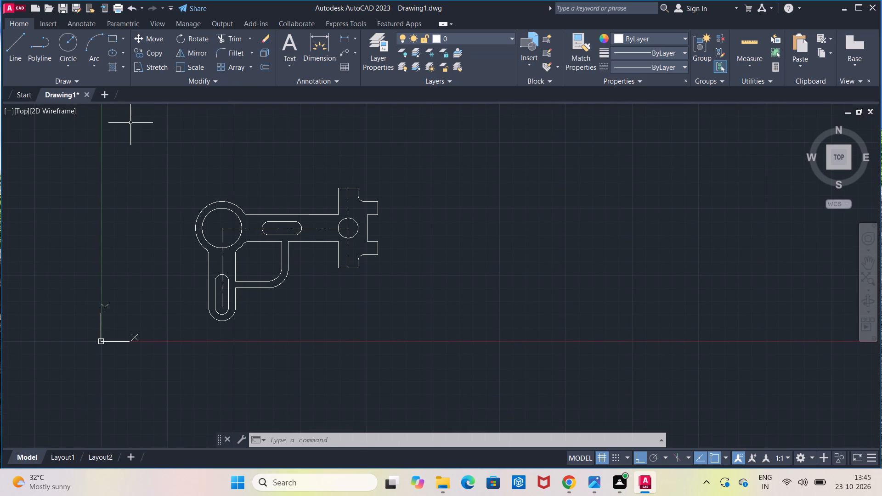
left_click(129, 121)
left_click(423, 335)
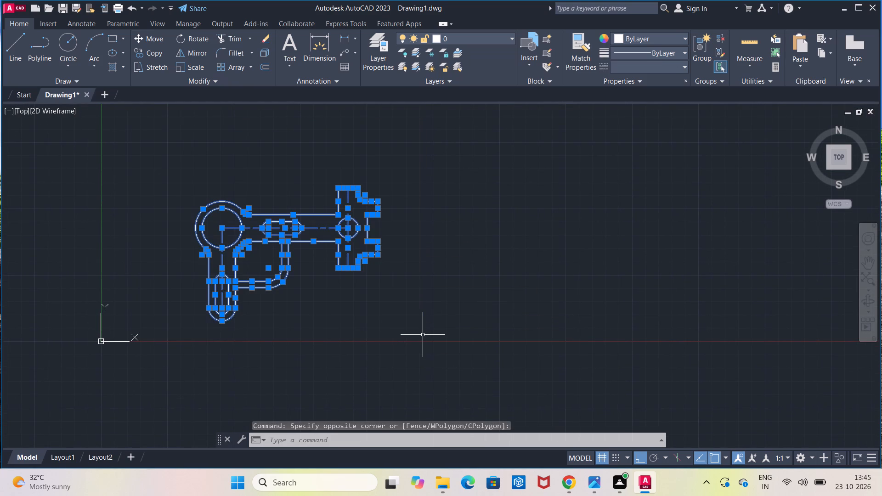
type("joi")
left_click(449, 363)
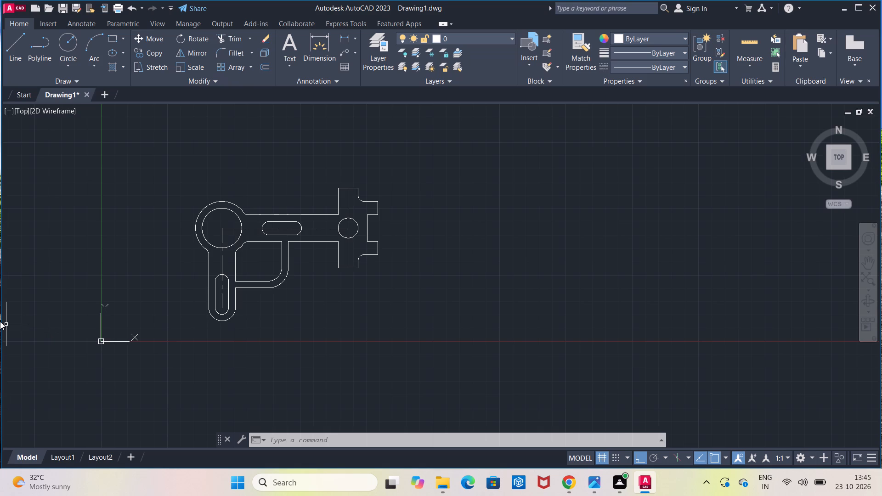
Fillet the two inner corners where the horizontal arm's upper and lower edges meet the end piece with a 5 mm radius.
left_click(234, 59)
left_click(474, 436)
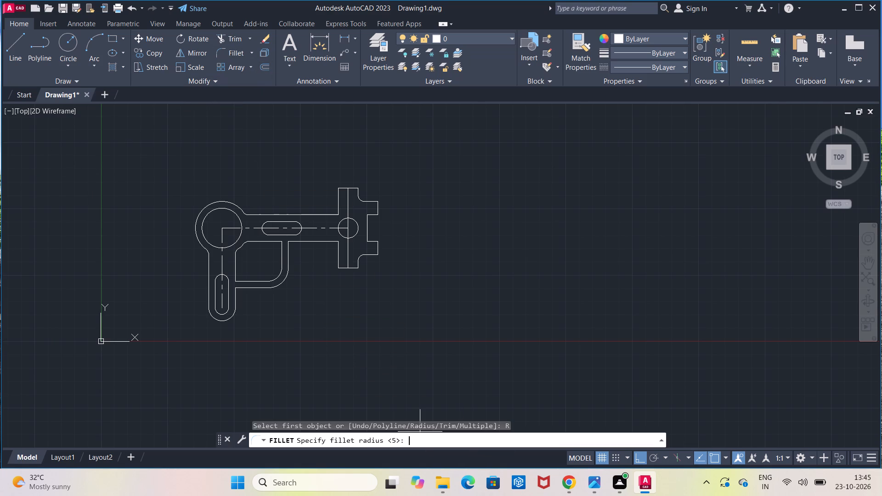
left_click(469, 439)
key("5")
key("Return")
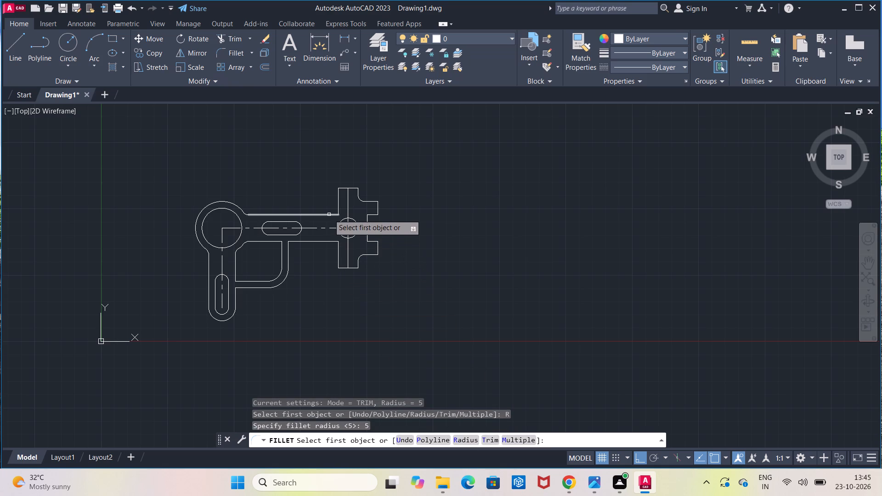
left_click(329, 214)
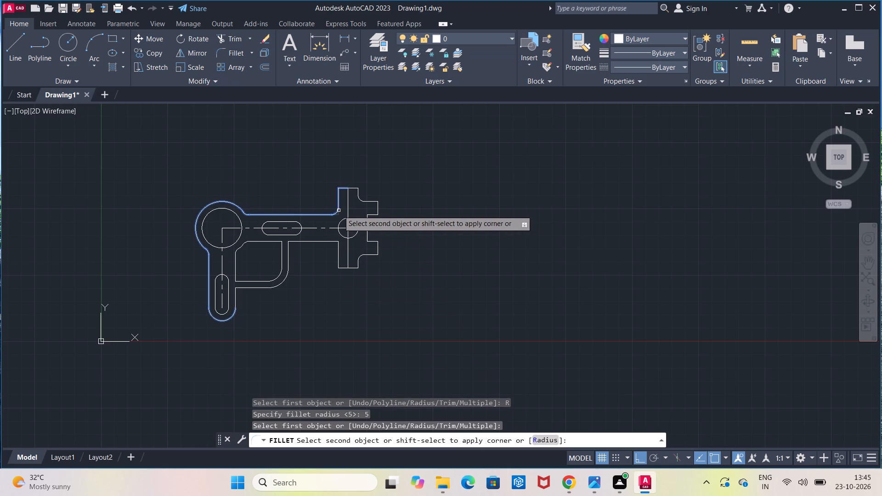
left_click(337, 210)
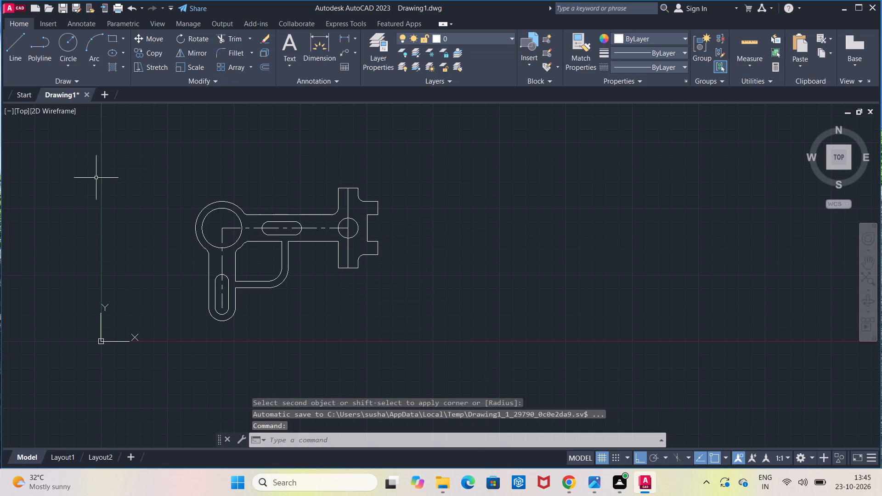
left_click(221, 51)
left_click(337, 259)
left_click(333, 242)
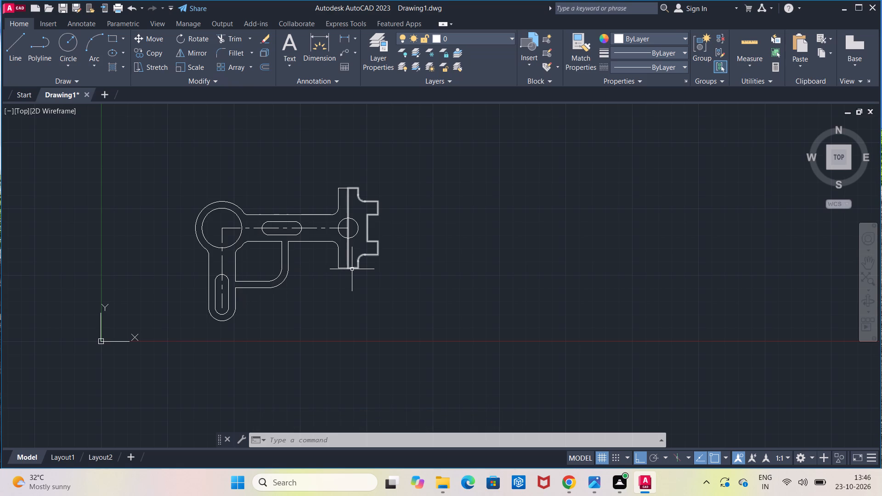
Add a horizontal linear dimension above the part between the centres of the large circle and the end piece's hole.
scroll(362, 260, "up", 1)
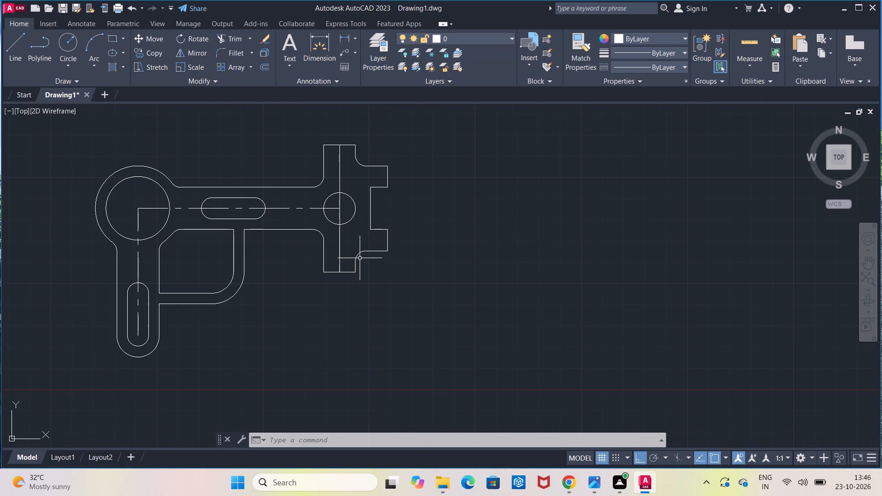
scroll(360, 258, "down", 1)
middle_click_drag(360, 258, 366, 283)
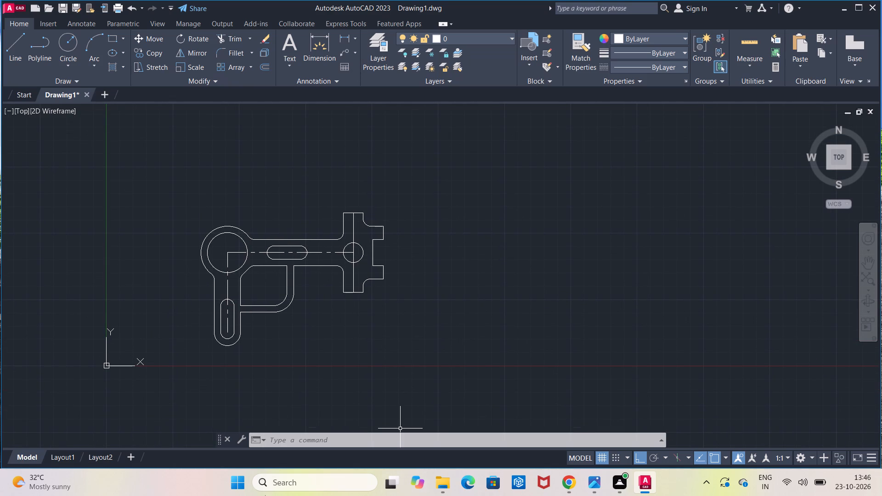
left_click(346, 37)
left_click(224, 252)
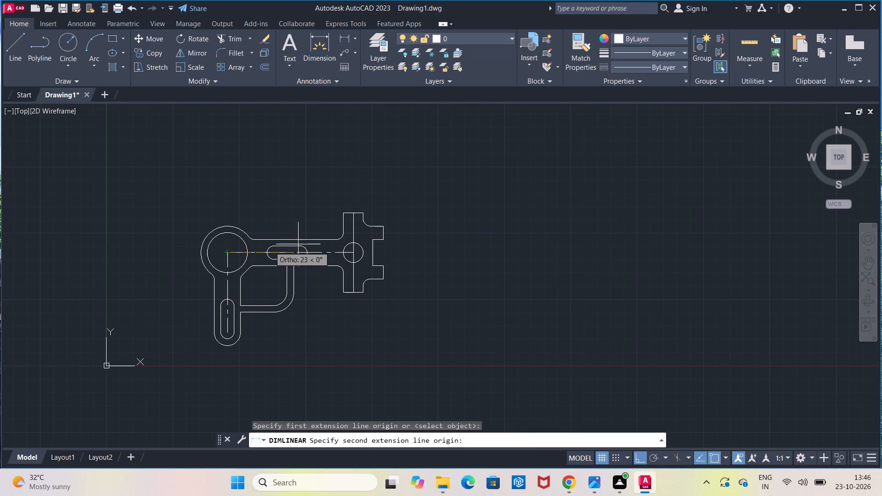
left_click(349, 250)
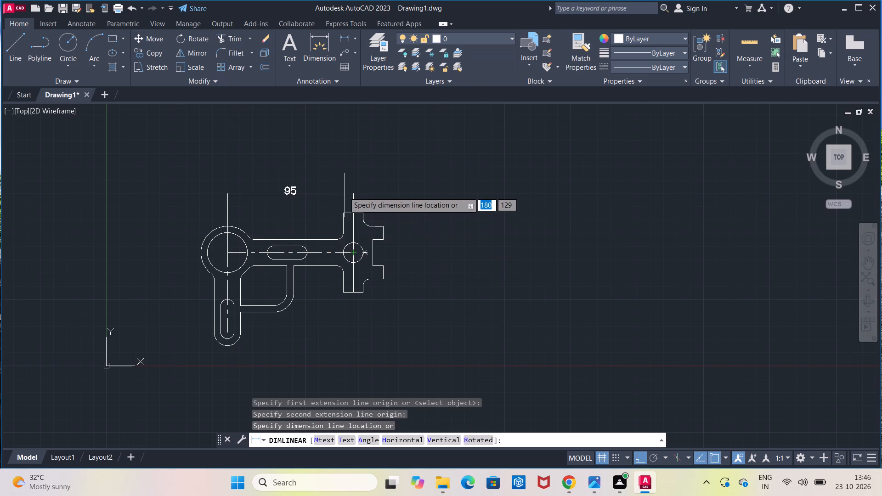
left_click(342, 171)
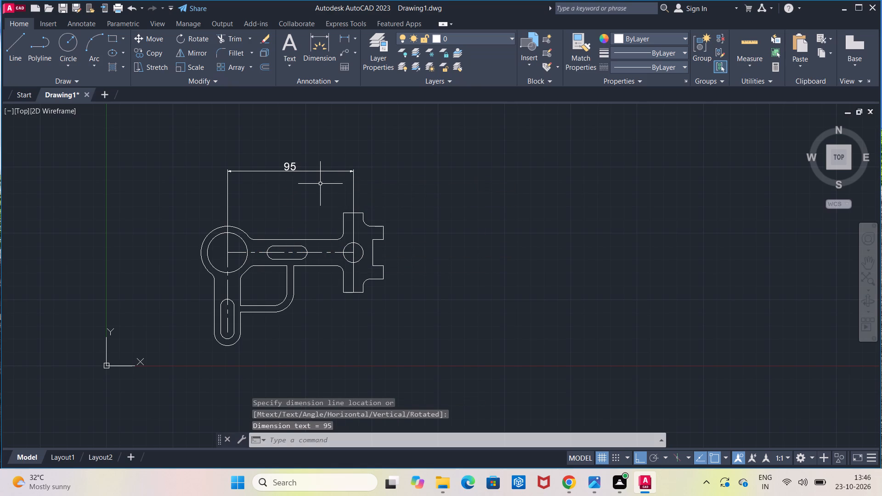
Dimension the horizontal slot's position from the large circle's centre and its centre-to-centre length, with both dimensions above the arm.
left_click(347, 35)
left_click(227, 253)
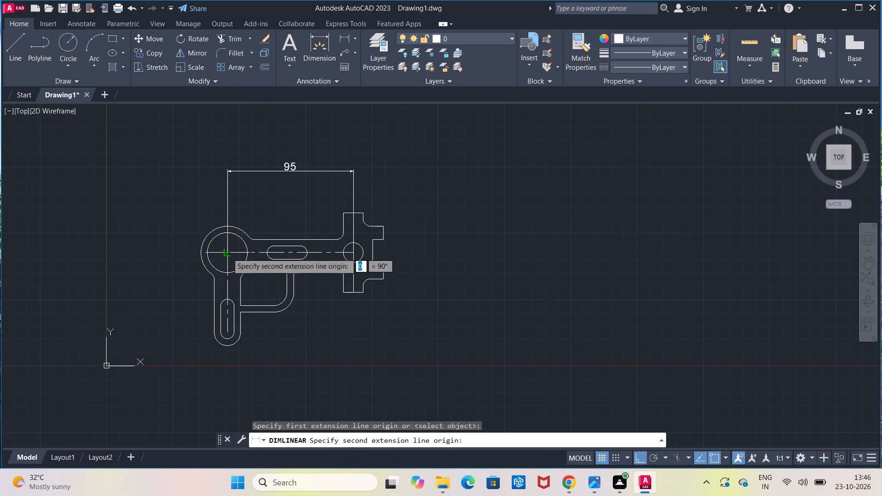
left_click(271, 253)
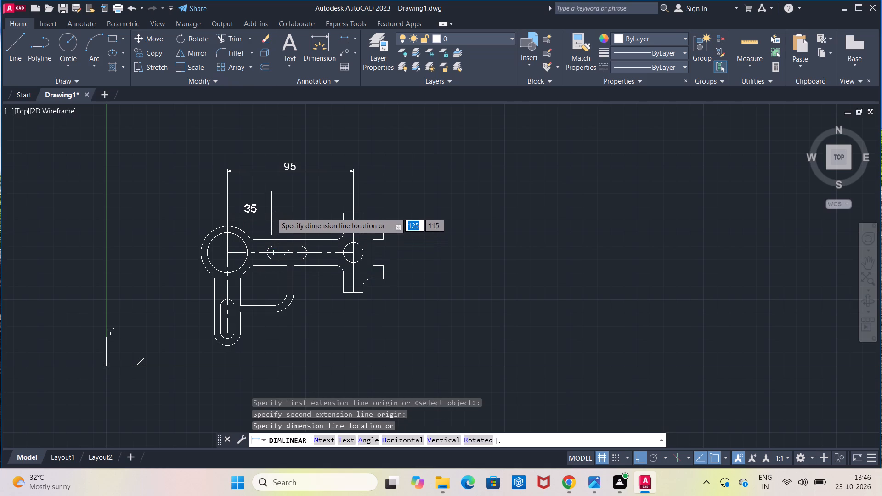
left_click(271, 211)
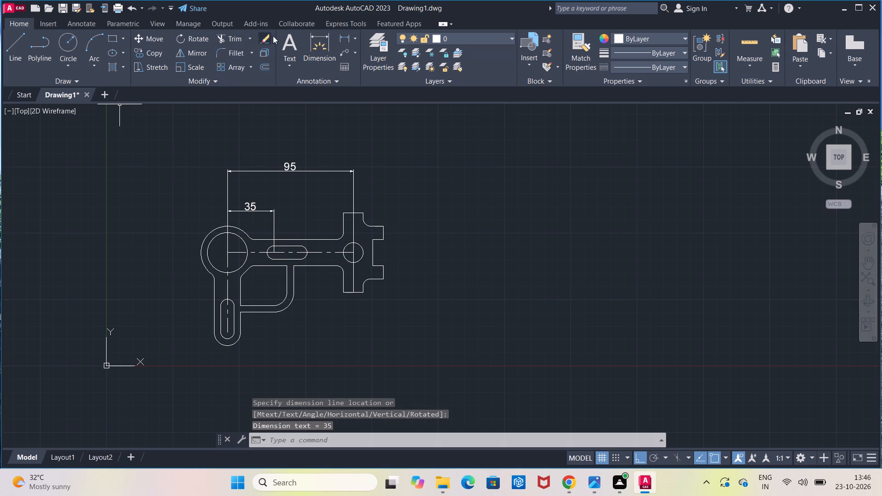
left_click(343, 33)
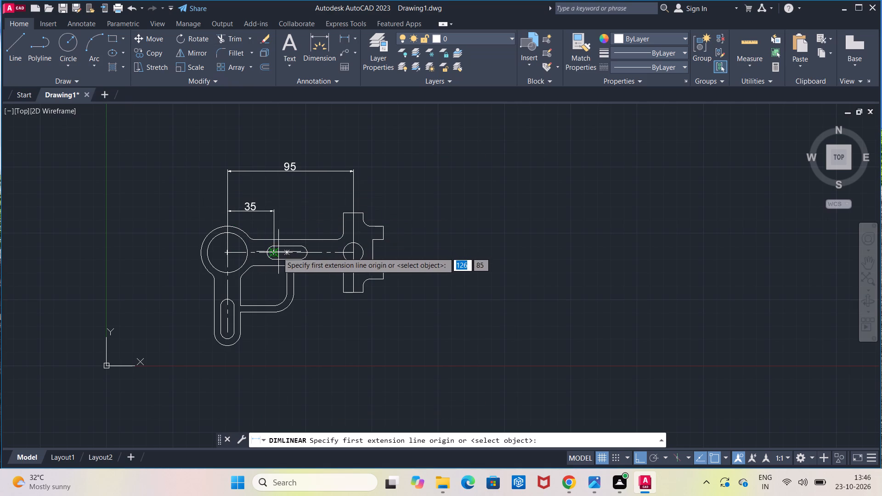
left_click(276, 254)
left_click(302, 250)
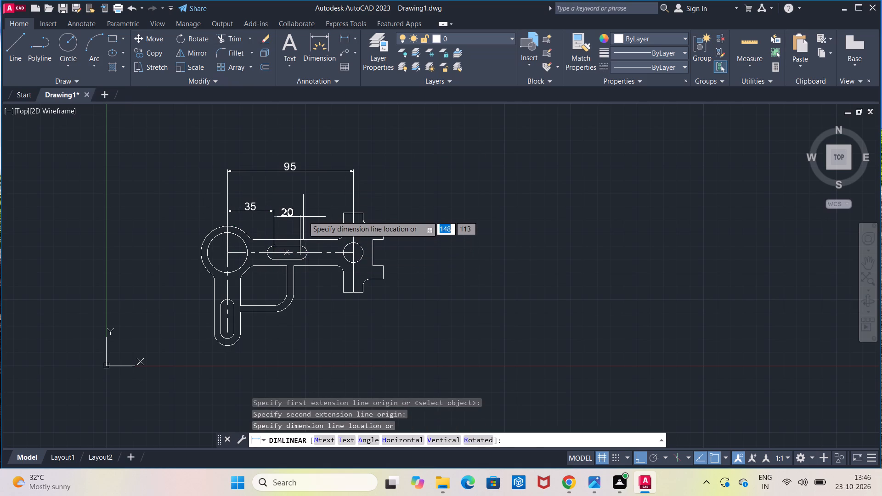
left_click(303, 212)
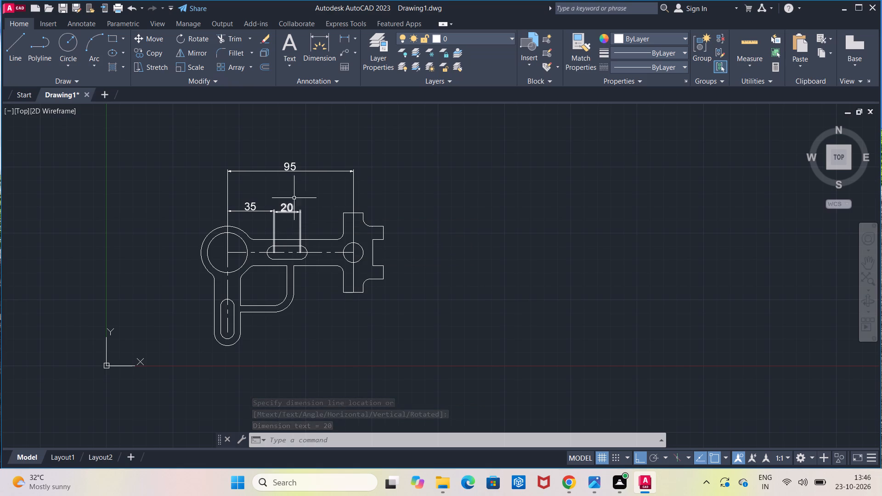
Add a radius dimension to the fillet between the end piece's upper vertical edge and the upper lug.
left_click(357, 40)
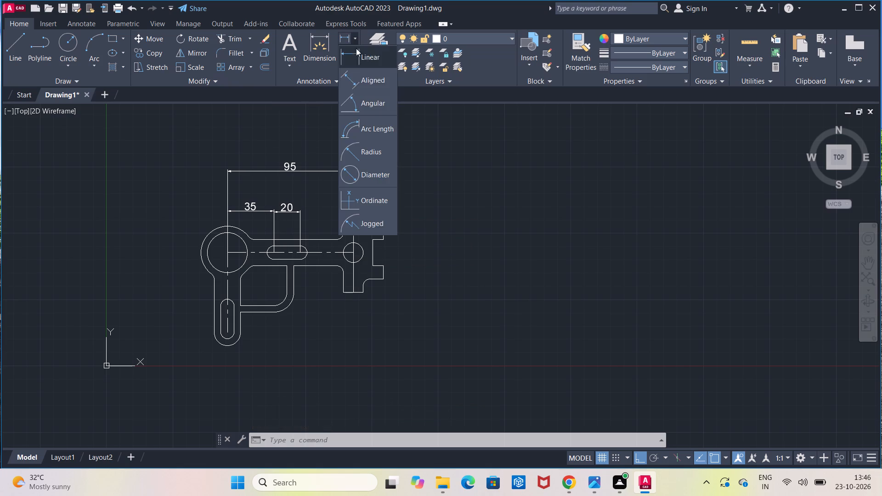
left_click(365, 149)
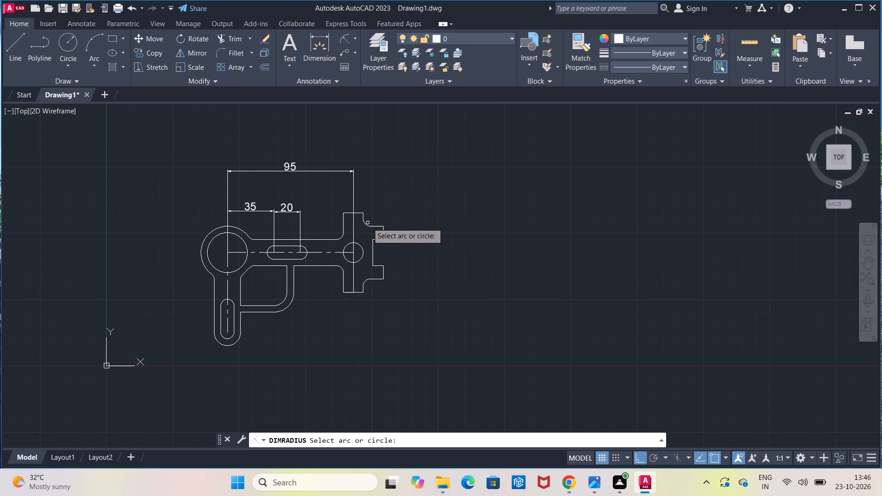
left_click(367, 223)
left_click(390, 207)
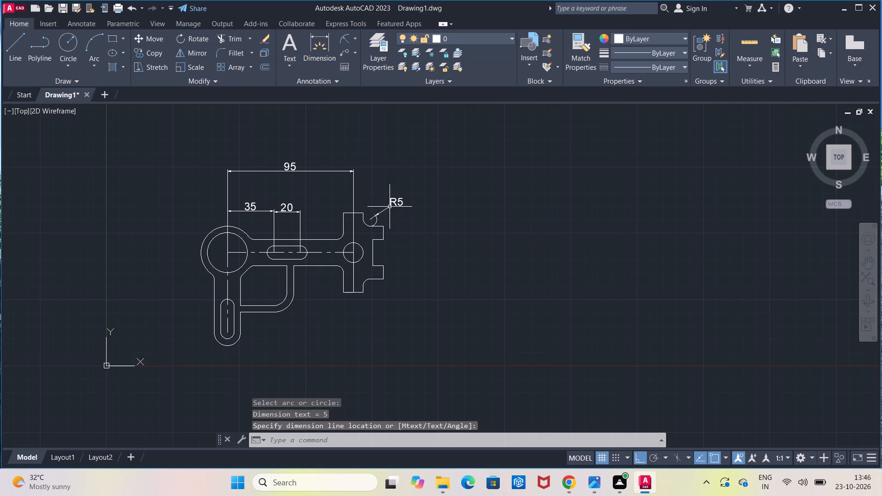
Dimension the end piece notch's depth inside the notch and its height just outside the lugs with linear dimensions.
scroll(390, 241, "up", 1)
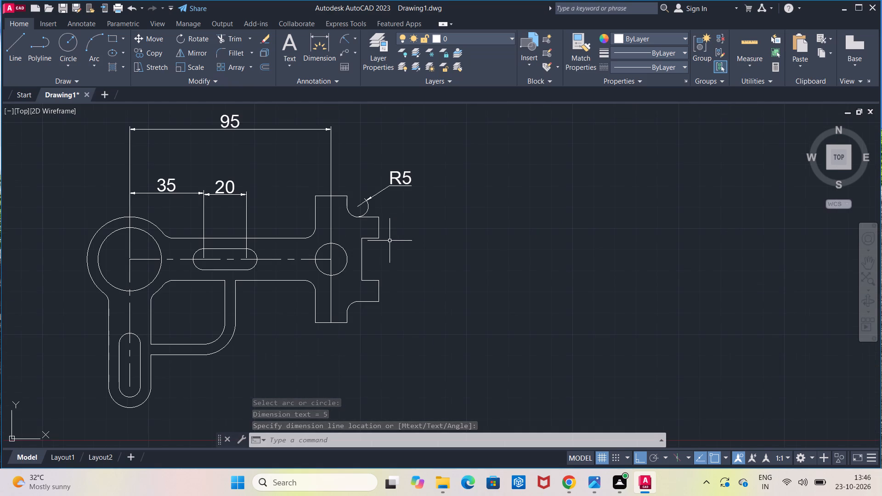
left_click(355, 41)
left_click(353, 61)
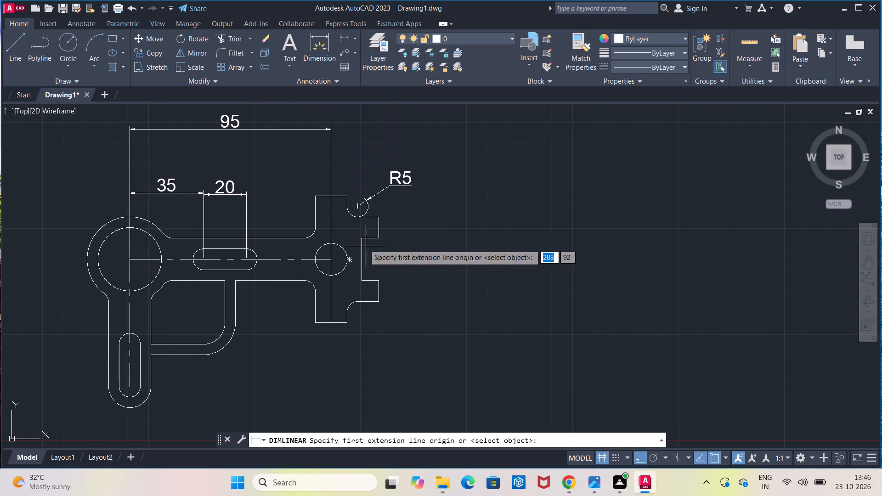
left_click(362, 240)
left_click(376, 239)
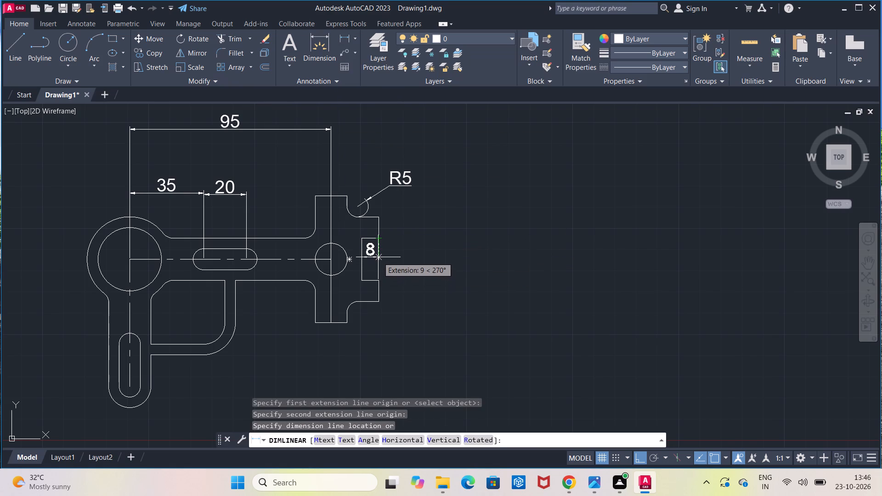
left_click(378, 257)
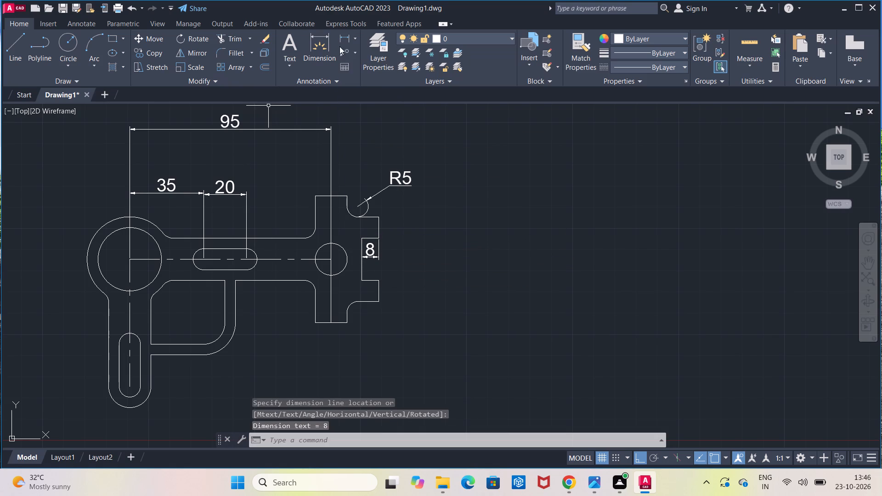
left_click(344, 43)
left_click(378, 237)
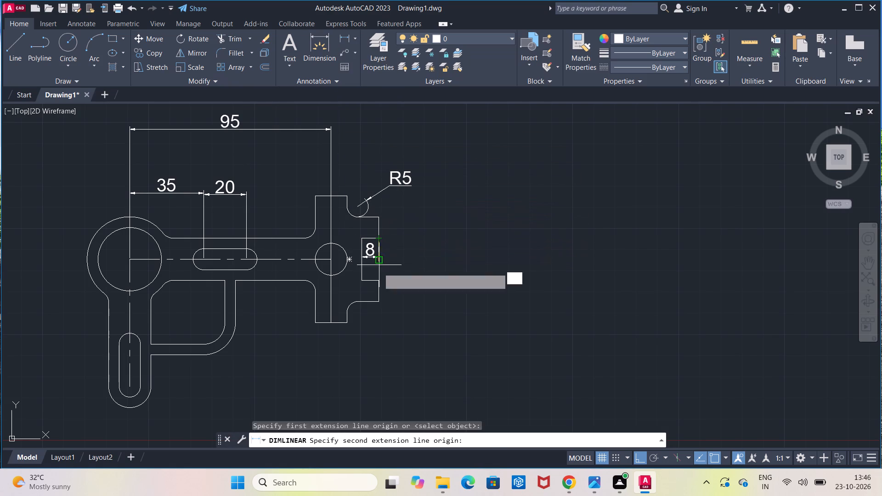
left_click(377, 279)
left_click(410, 276)
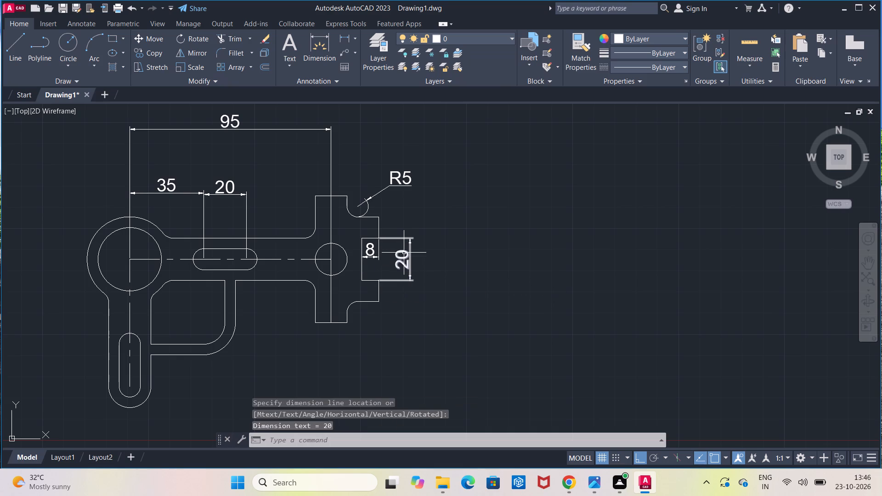
Add a vertical linear dimension across the outer corners of the two lugs, placed outside the notch height dimension.
left_click(343, 40)
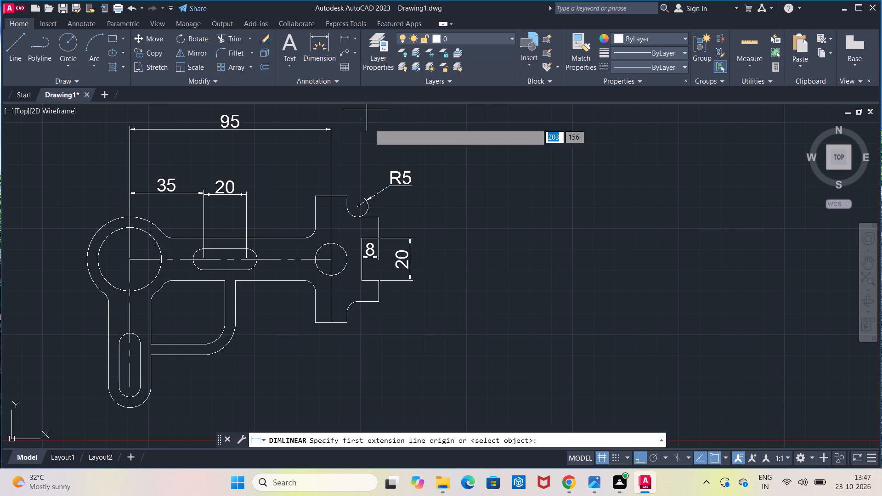
left_click(382, 213)
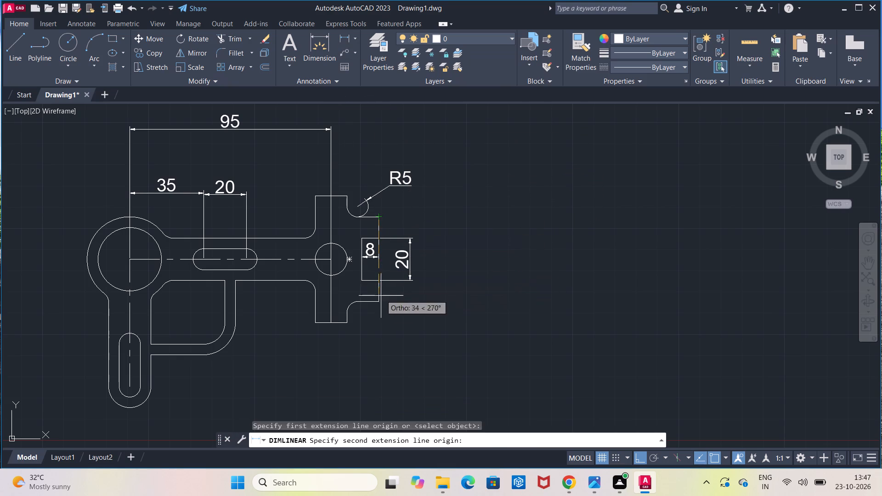
left_click(381, 304)
left_click(437, 320)
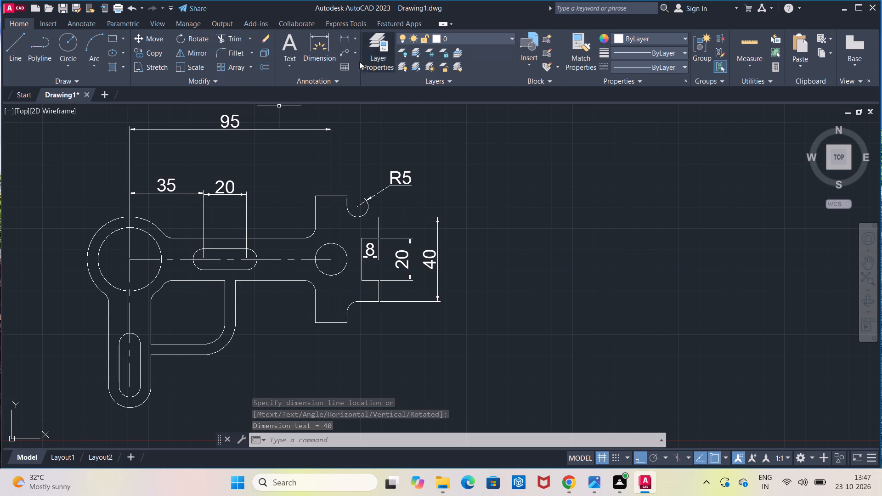
Dimension the width of the end piece's bottom edge with a horizontal linear dimension placed below it.
left_click(341, 43)
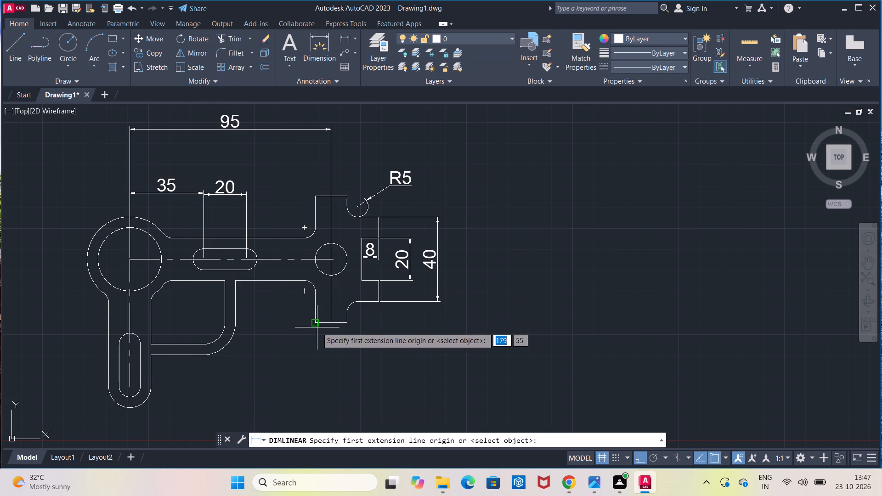
left_click(317, 327)
left_click(348, 323)
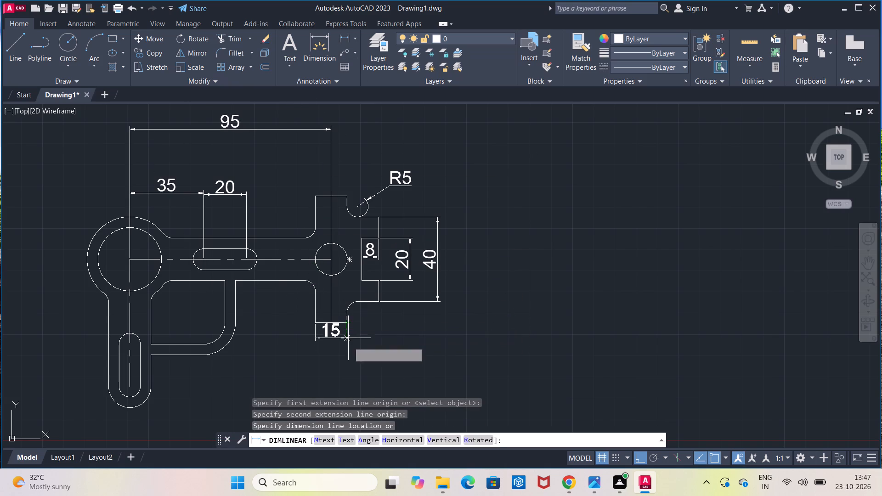
left_click(349, 343)
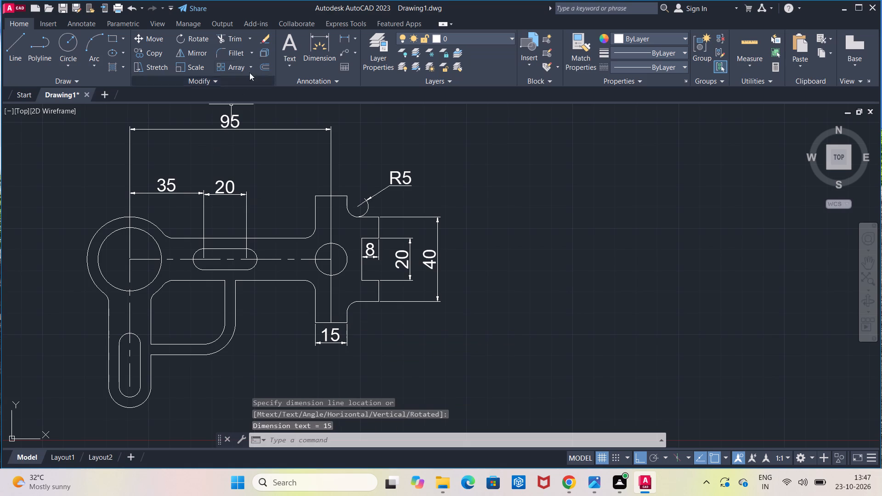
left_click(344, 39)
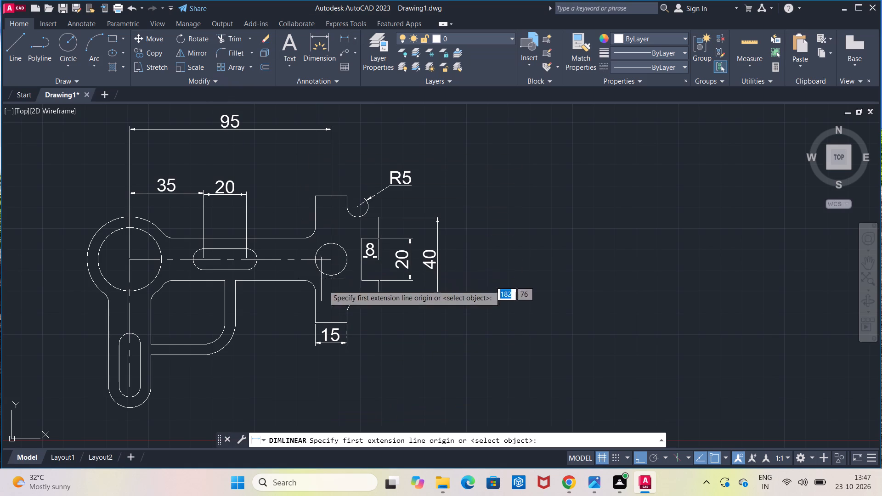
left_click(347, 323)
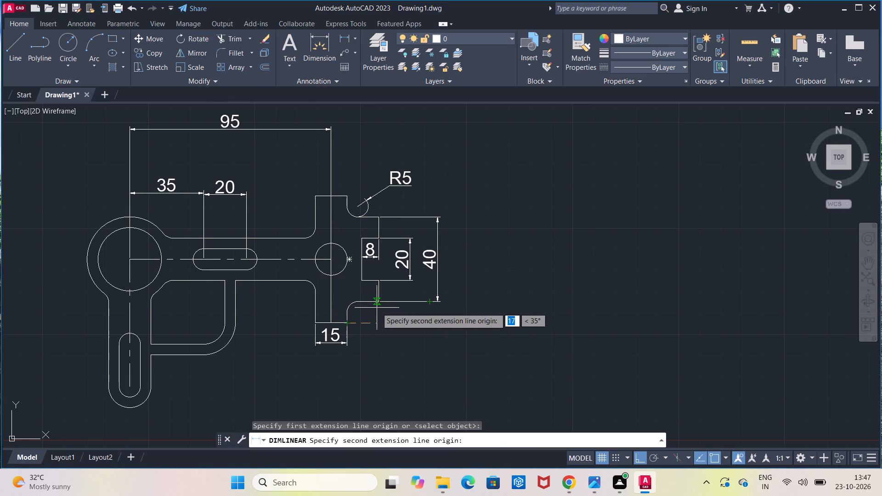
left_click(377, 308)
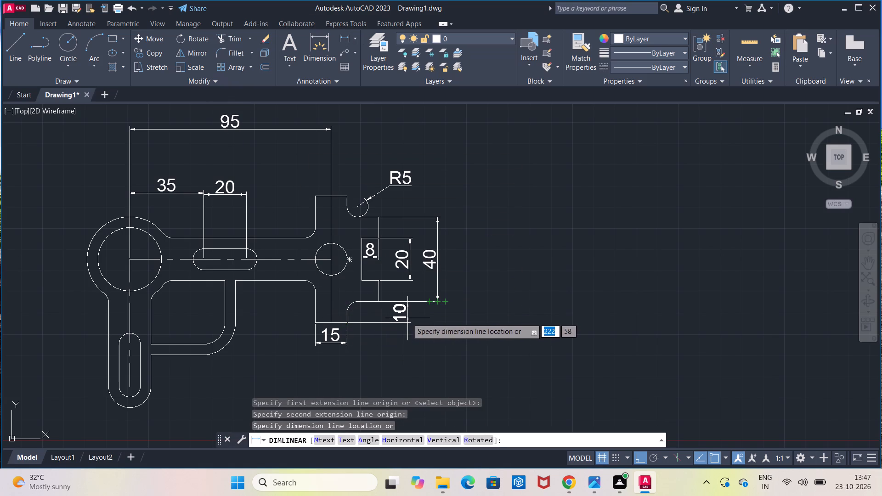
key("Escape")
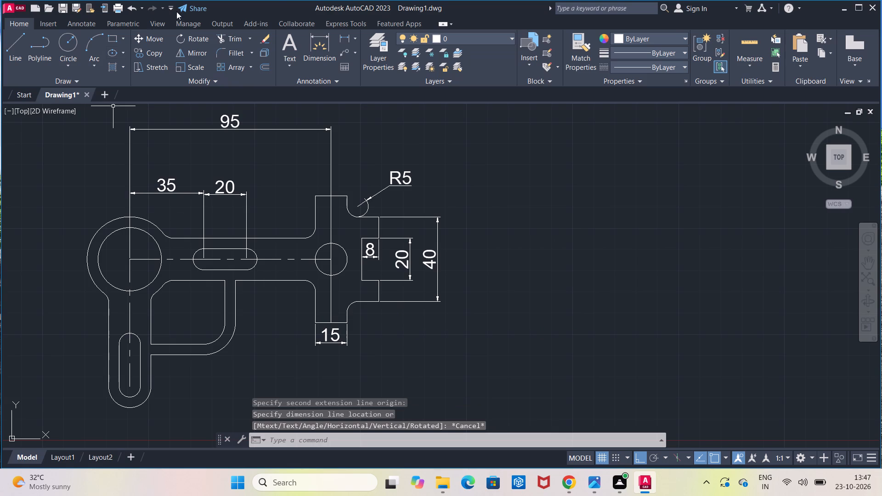
Dimension the horizontal projection of the lower lug from the end piece's bottom corner, placing it in line with the bottom-edge width dimension.
left_click(345, 35)
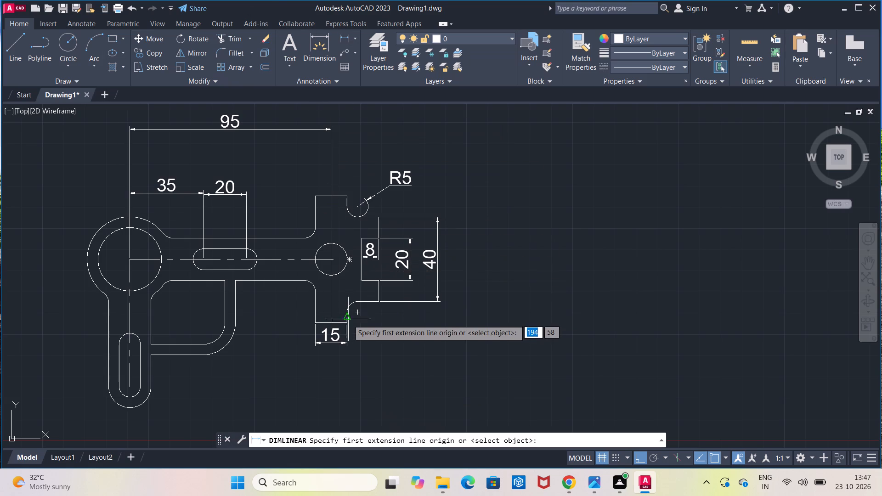
left_click(348, 325)
left_click(377, 303)
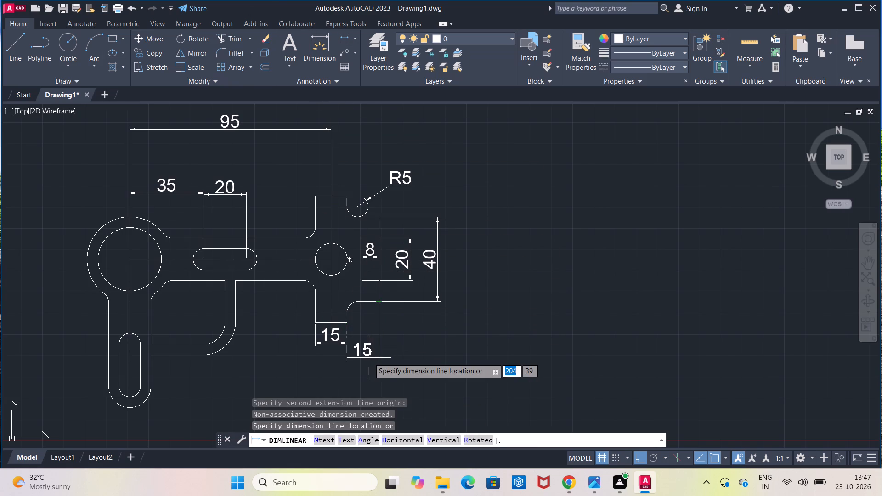
left_click(370, 342)
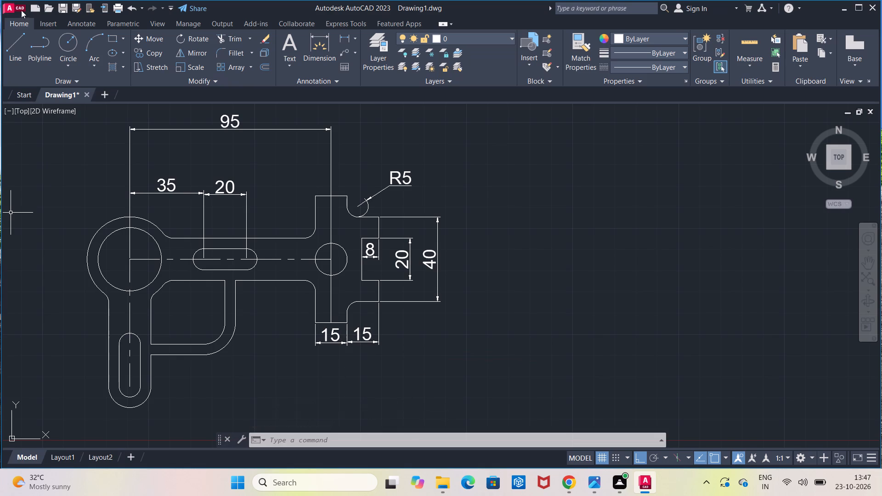
Dimension the end piece's overall height with a vertical linear dimension placed outside the lug height dimension.
left_click(342, 38)
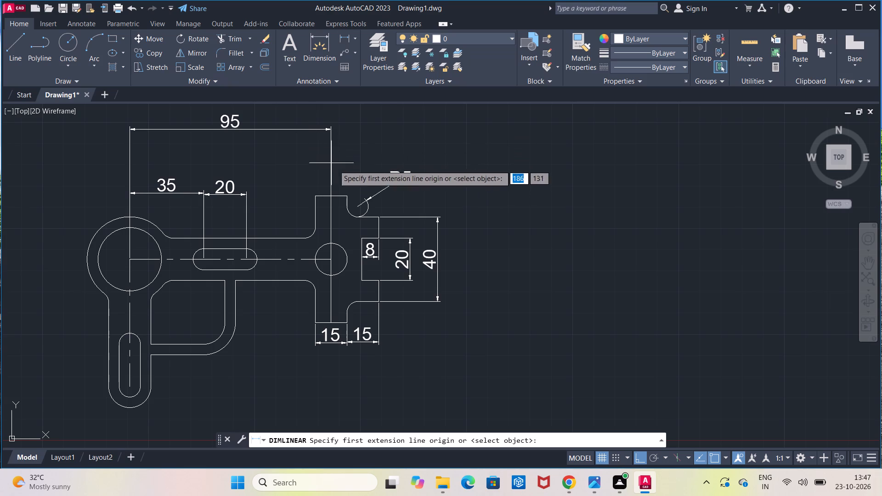
left_click(330, 199)
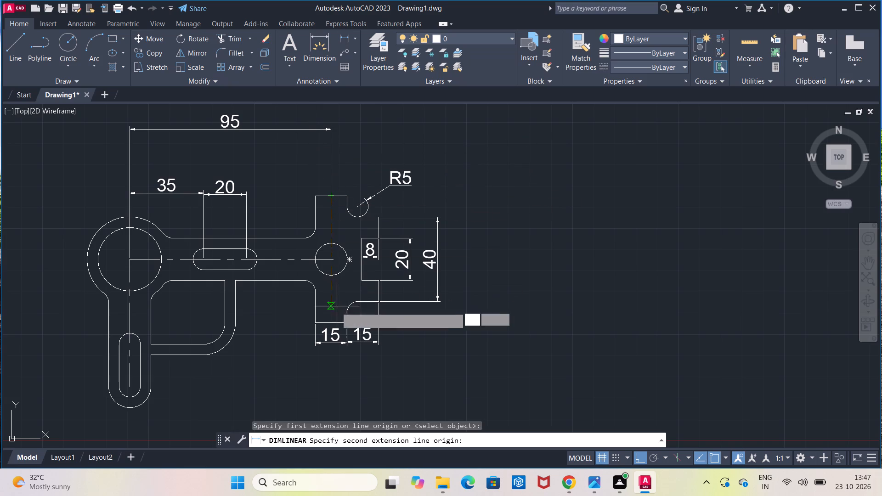
left_click(330, 323)
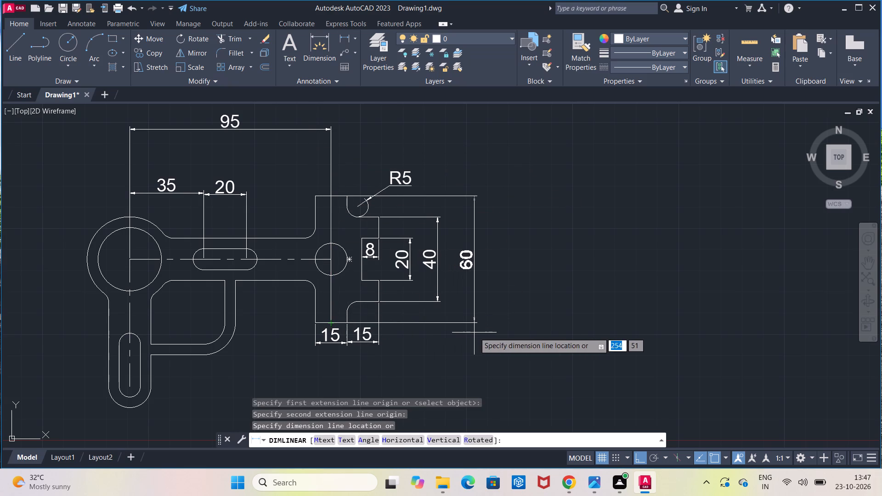
left_click(475, 333)
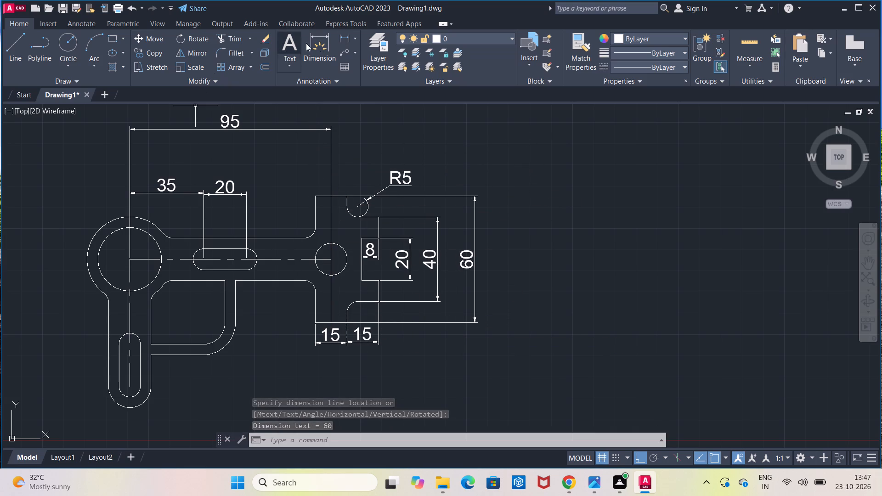
Add radius dimensions to the horizontal slot's rounded end nearest the small circle and to the fillet joining the large boss to the arm's upper edge.
left_click(352, 38)
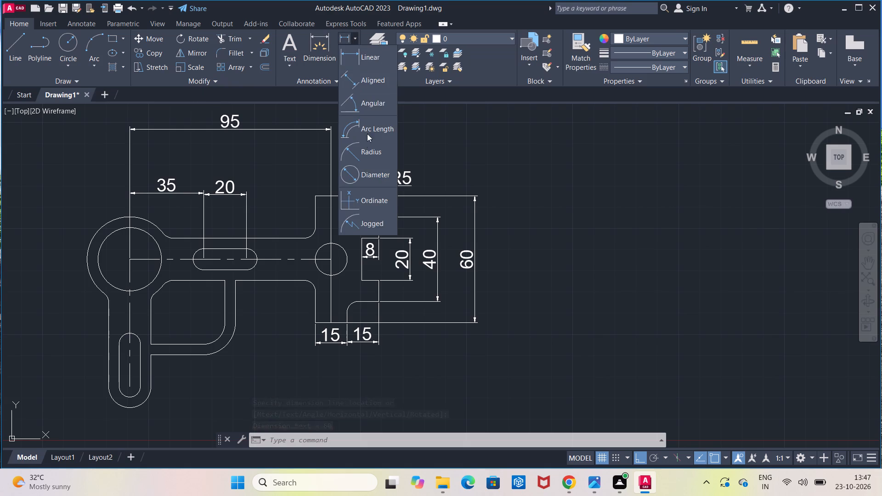
left_click(367, 158)
left_click(255, 255)
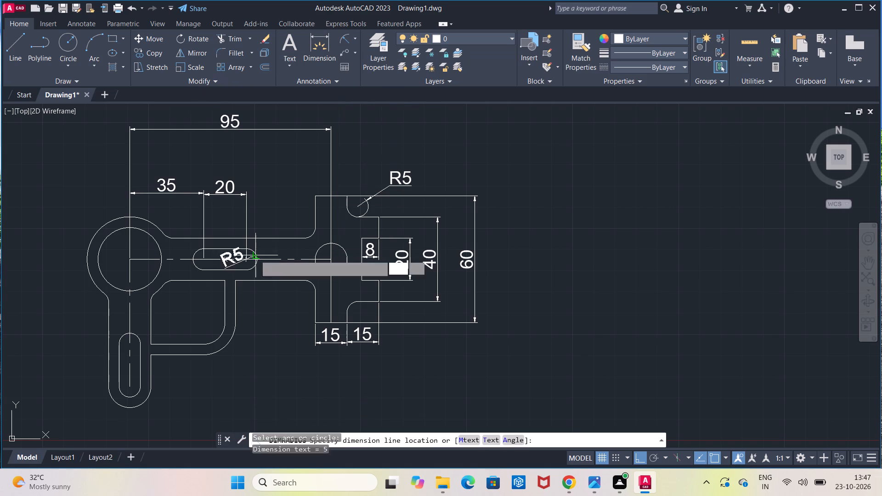
left_click(257, 222)
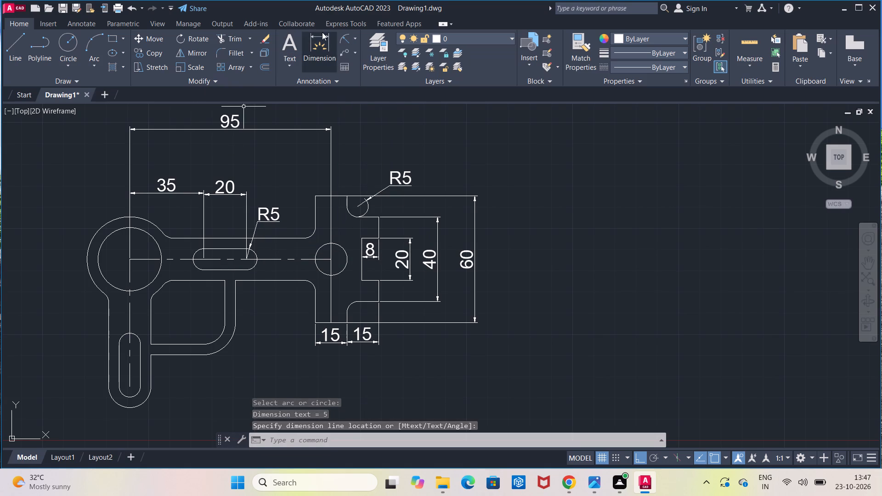
left_click(341, 34)
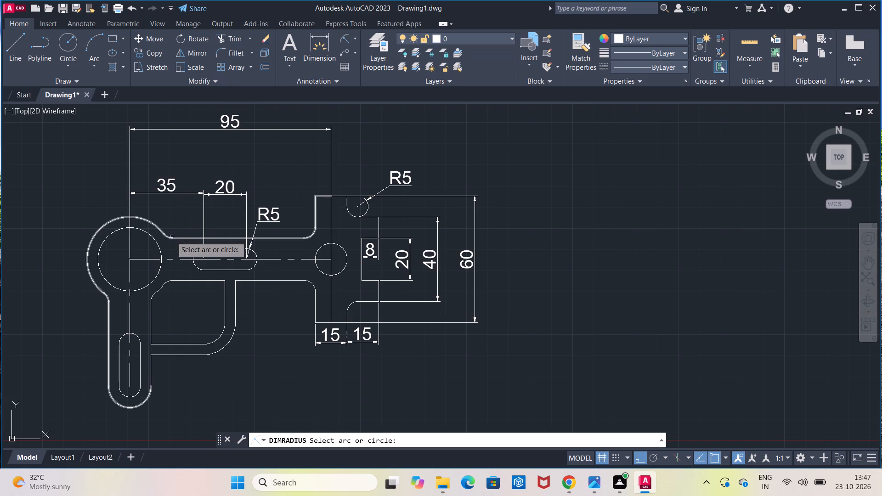
left_click(168, 237)
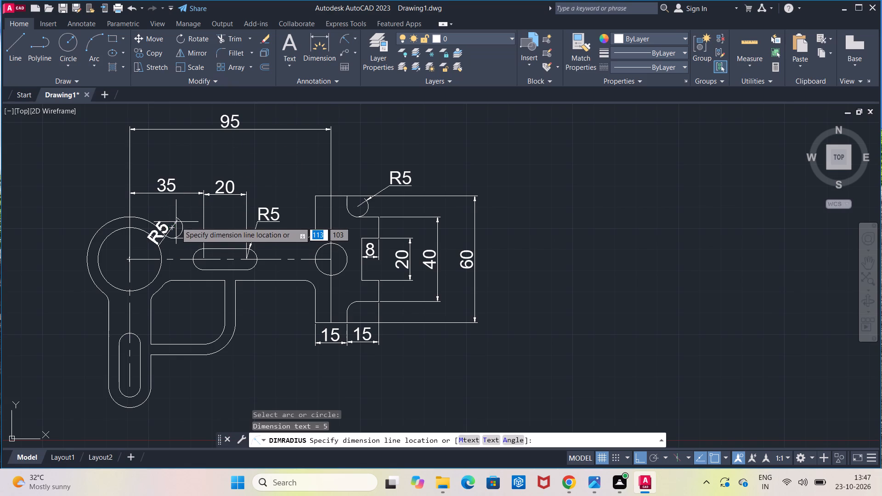
left_click(176, 222)
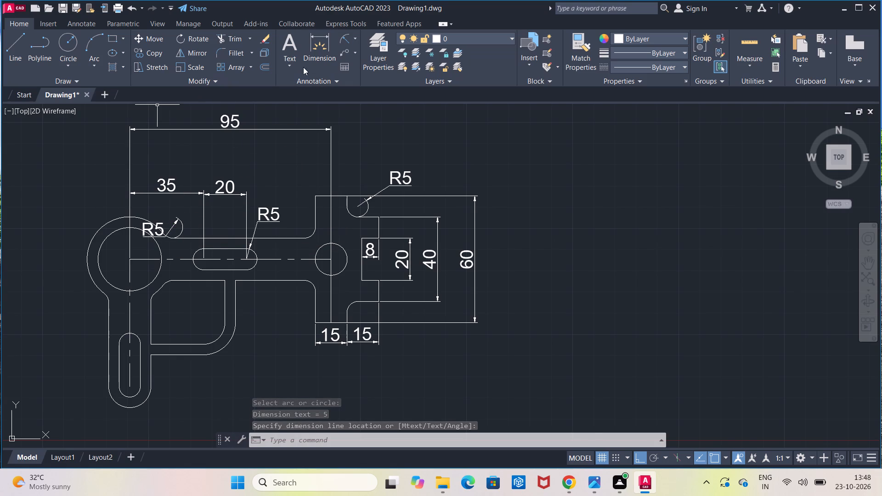
Add radius dimensions to the inner and outer bends of the L-shaped rib, the inner label inside the rib and the outer label outside.
left_click(345, 39)
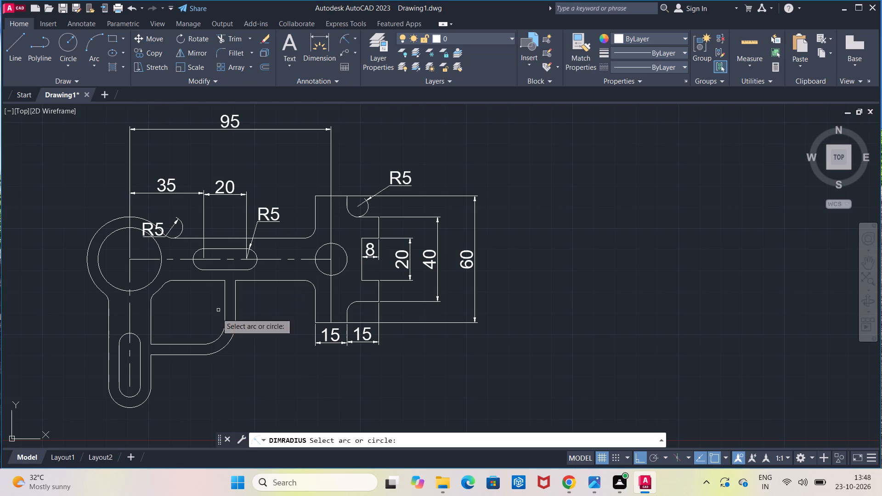
left_click(219, 337)
left_click(217, 335)
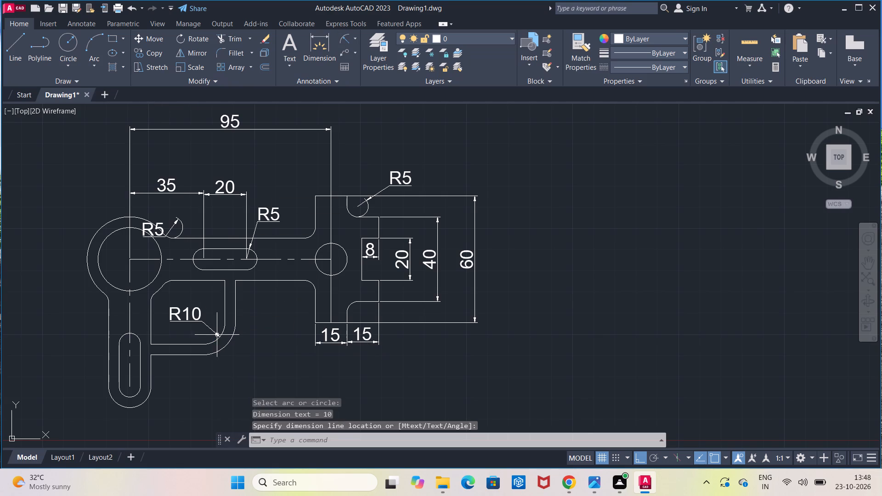
left_click(348, 44)
left_click(225, 345)
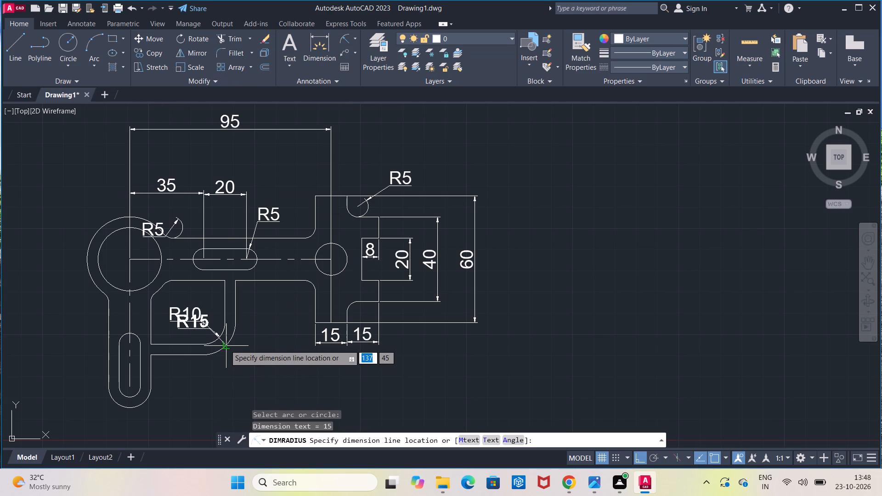
left_click(240, 373)
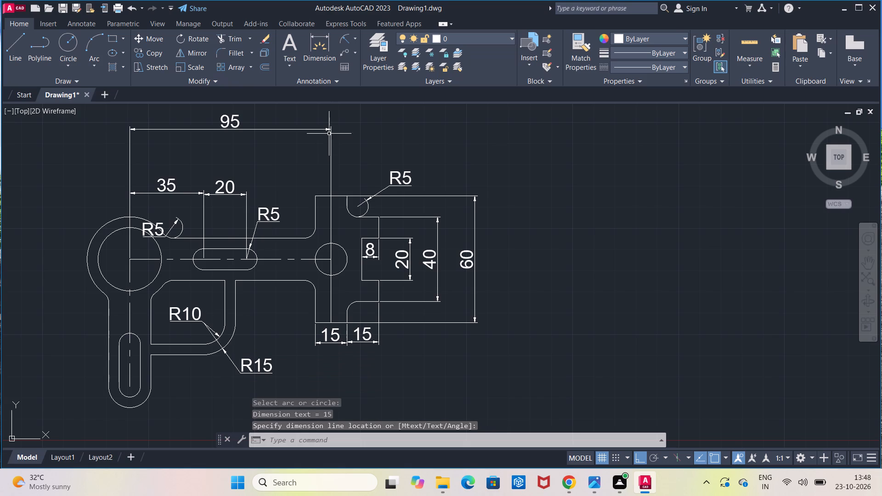
Dimension the thickness of the L-shaped rib's horizontal leg with a vertical linear dimension.
left_click(354, 43)
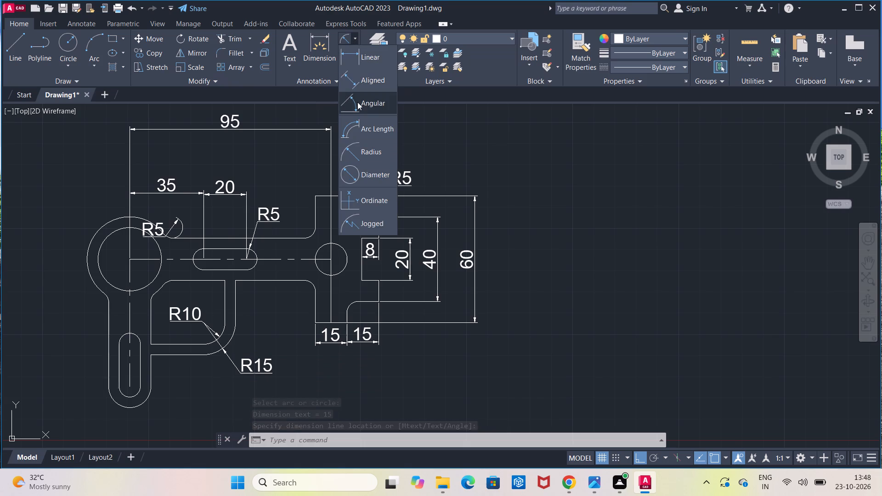
left_click(362, 62)
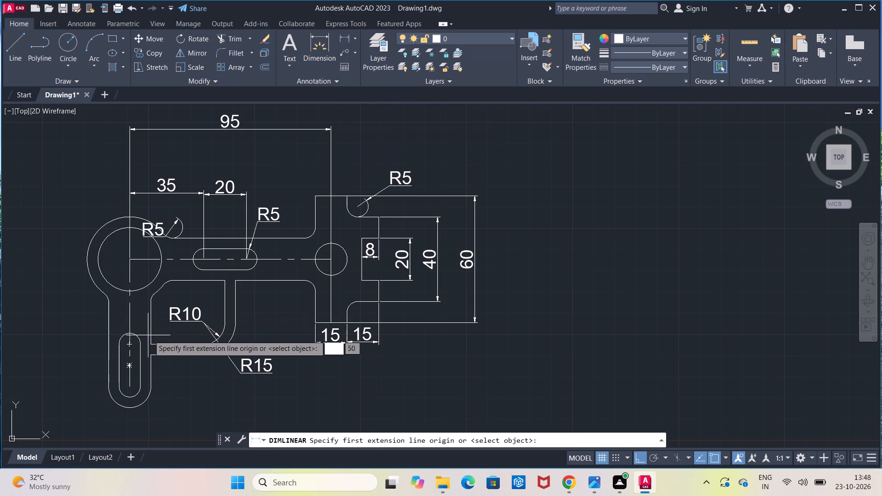
left_click(190, 344)
left_click(191, 360)
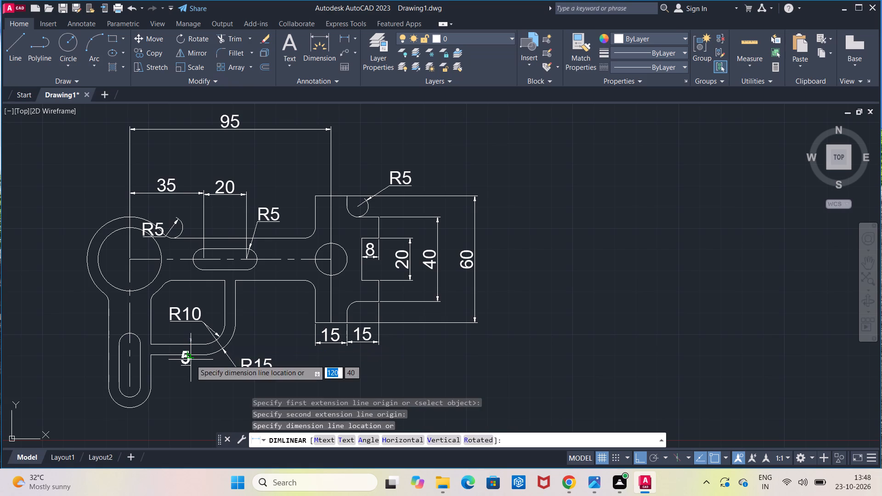
left_click(194, 391)
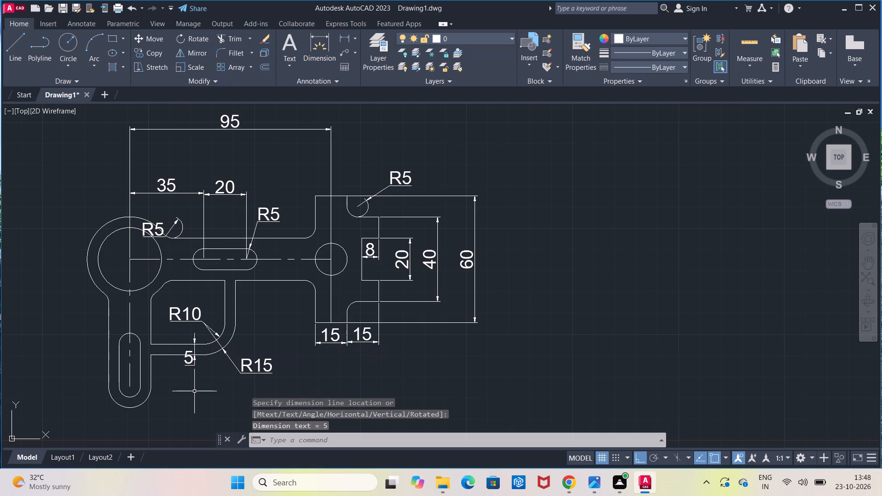
Dimension the distance between the vertical slot's two arc centres with a vertical linear dimension placed outside the lower arm.
middle_click_drag(134, 355, 162, 256)
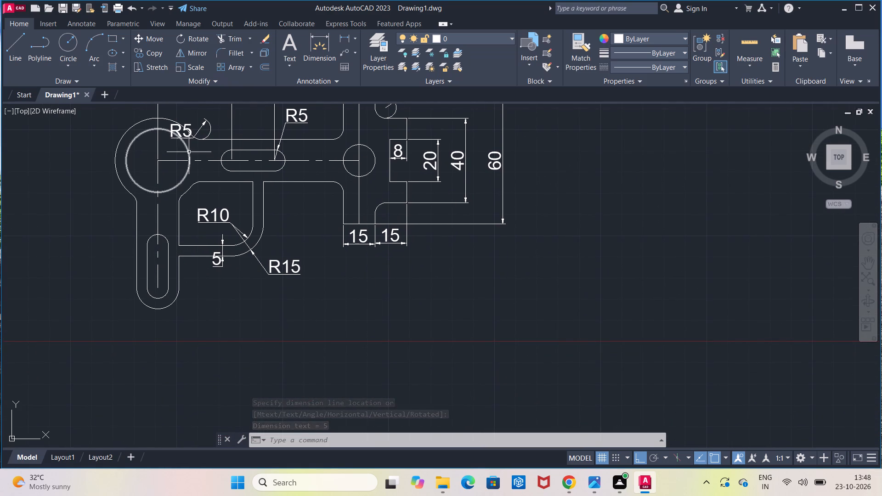
left_click(339, 36)
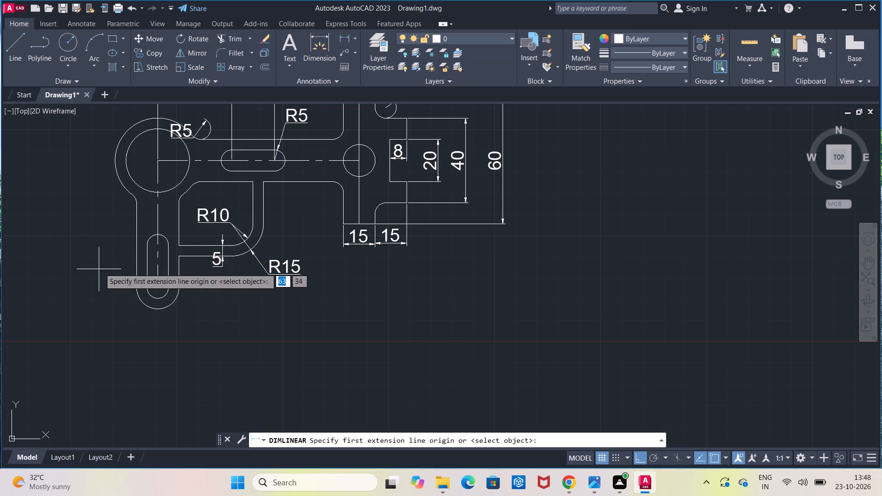
left_click(156, 247)
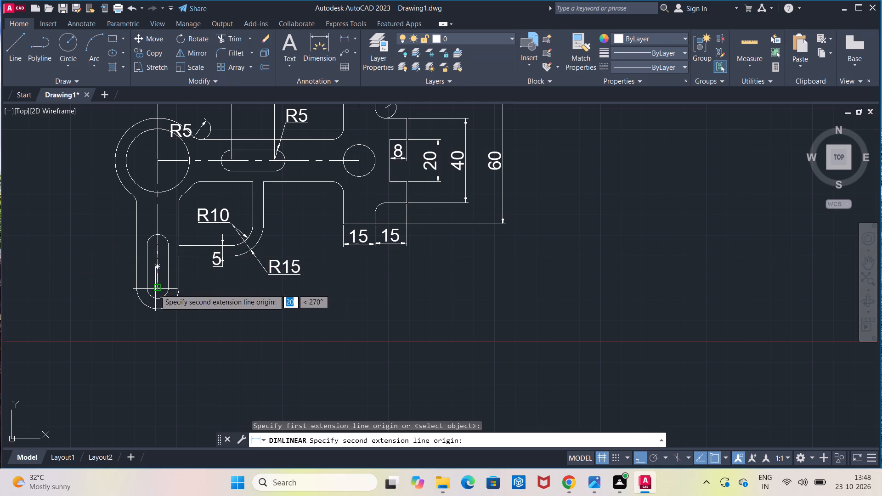
left_click(156, 289)
left_click(103, 291)
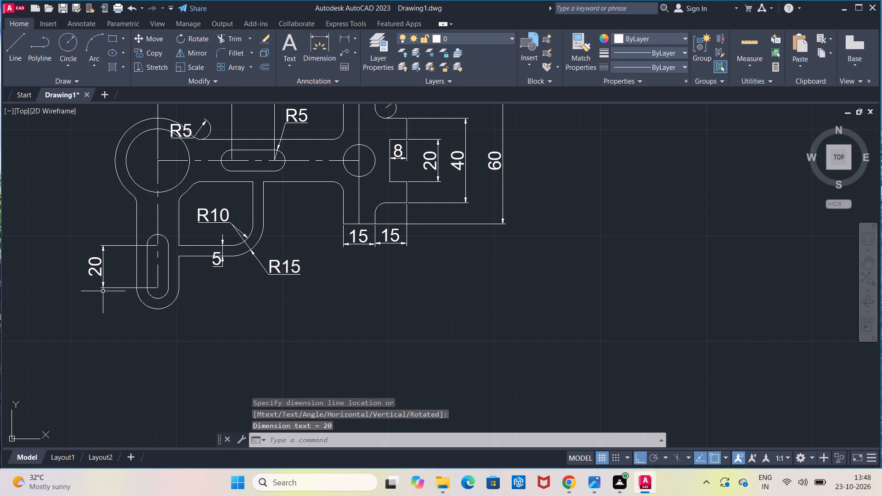
Dimension the vertical distance from the large circle's centre to the vertical slot's upper arc centre, placed outside the lower arm.
scroll(111, 256, "down", 1)
middle_click_drag(115, 238, 118, 245)
left_click(348, 39)
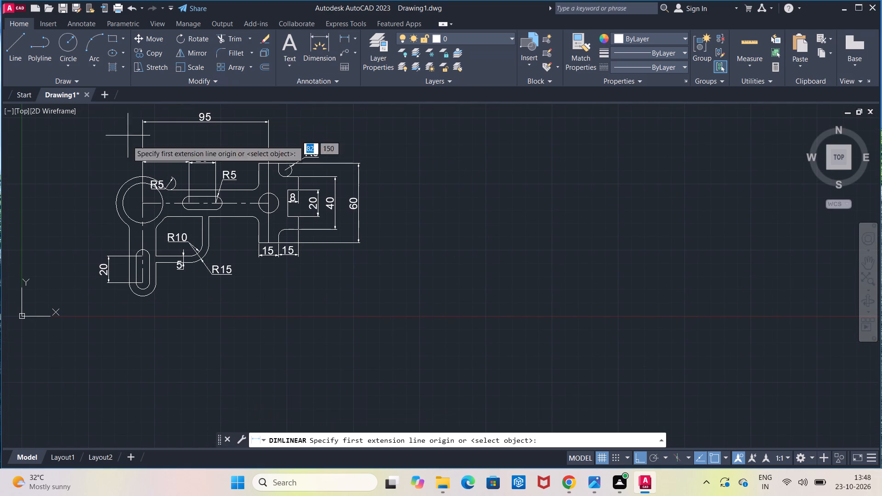
left_click(139, 202)
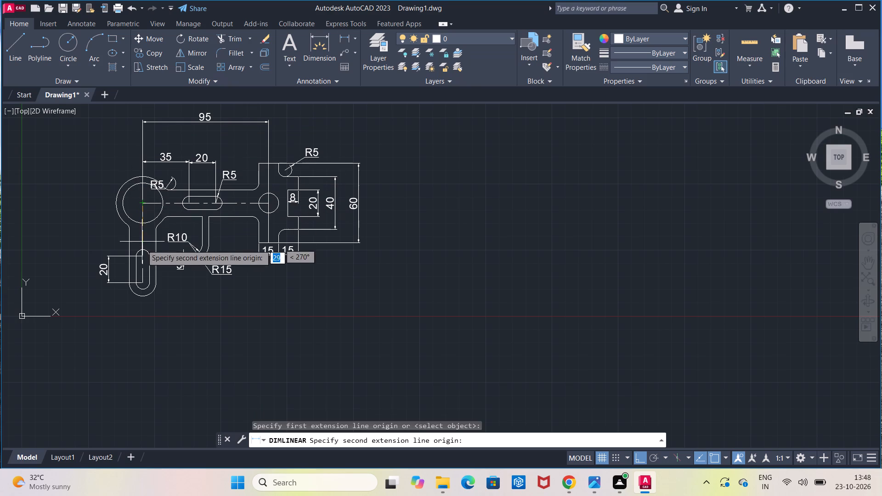
left_click(140, 258)
left_click(98, 258)
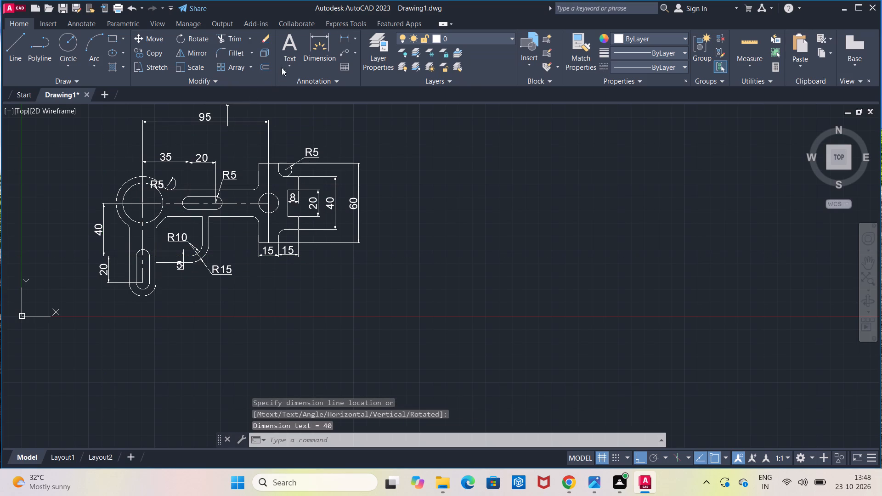
Add diameter dimensions to the large circle and its concentric outer arc, placing both labels above and outside the part.
left_click(356, 42)
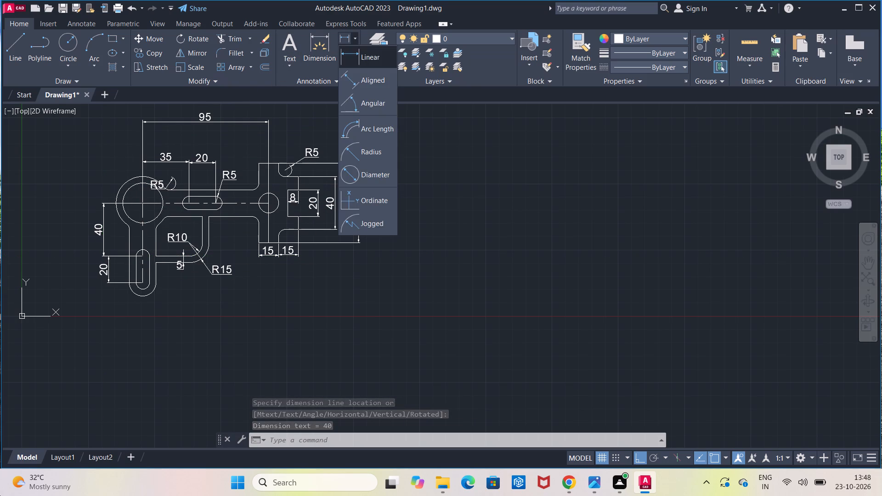
left_click(369, 179)
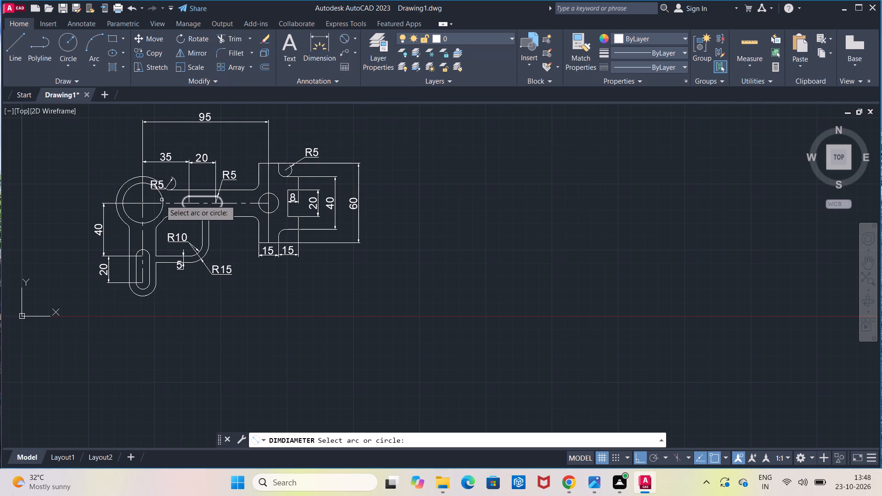
left_click(123, 195)
left_click(93, 163)
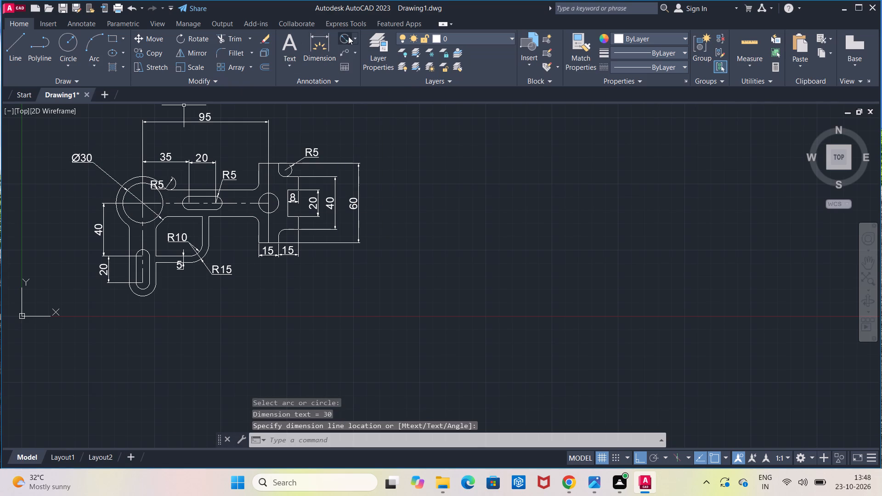
left_click(348, 36)
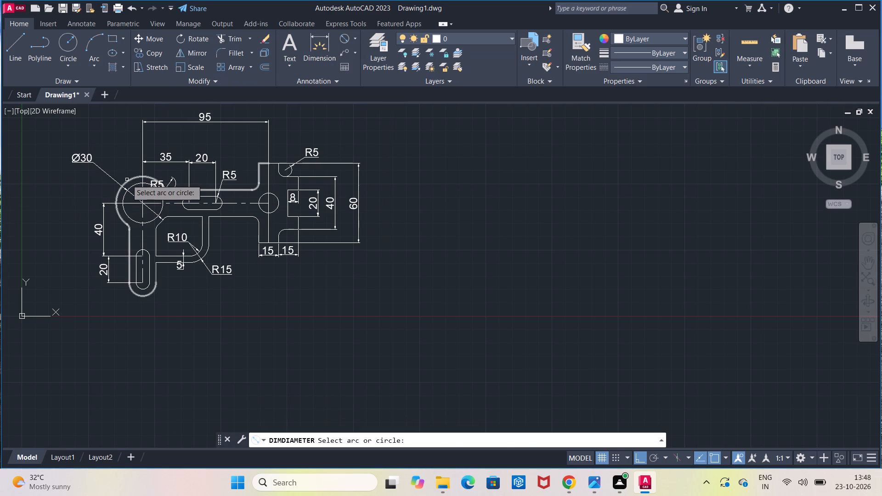
left_click(127, 180)
left_click(127, 167)
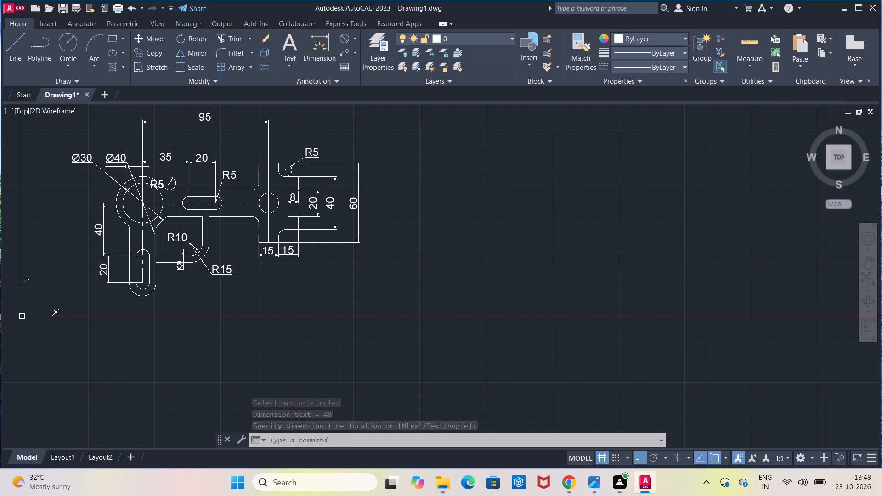
Add radius dimensions to the lower arm's rounded end and the vertical slot's lower arc, with labels on opposite sides of the arm.
left_click(356, 39)
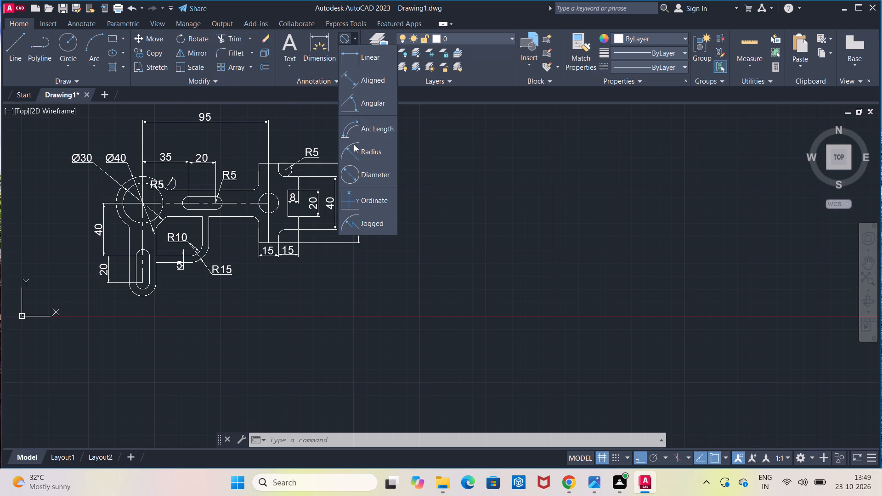
left_click(354, 144)
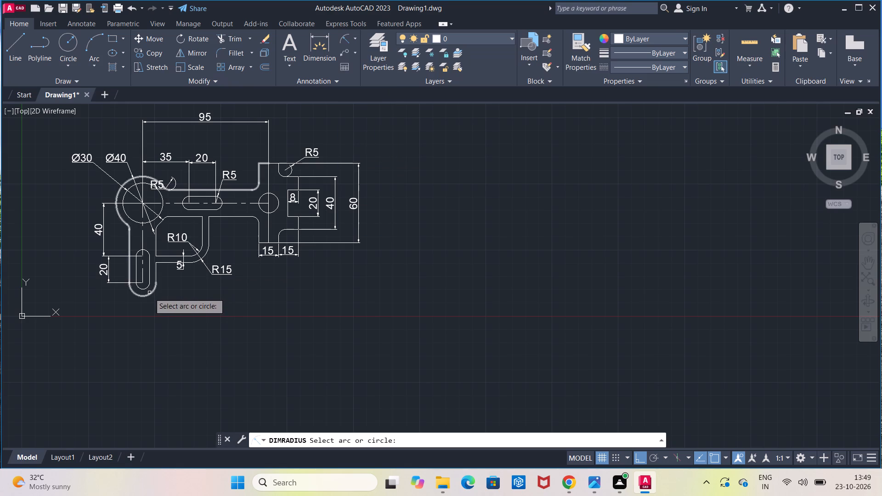
left_click(149, 294)
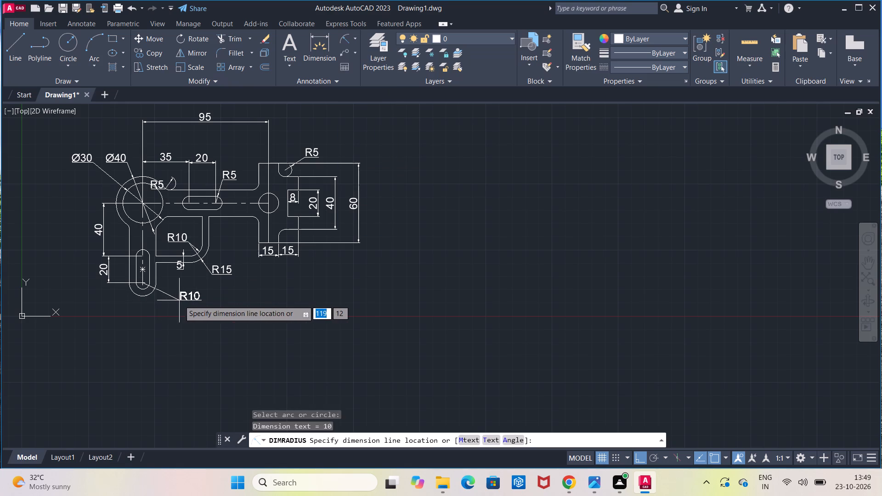
left_click(179, 300)
left_click(348, 42)
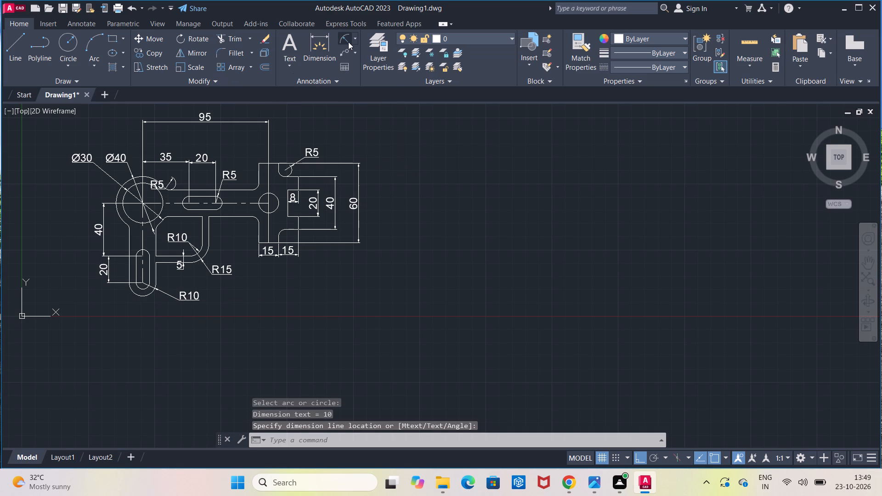
left_click(135, 285)
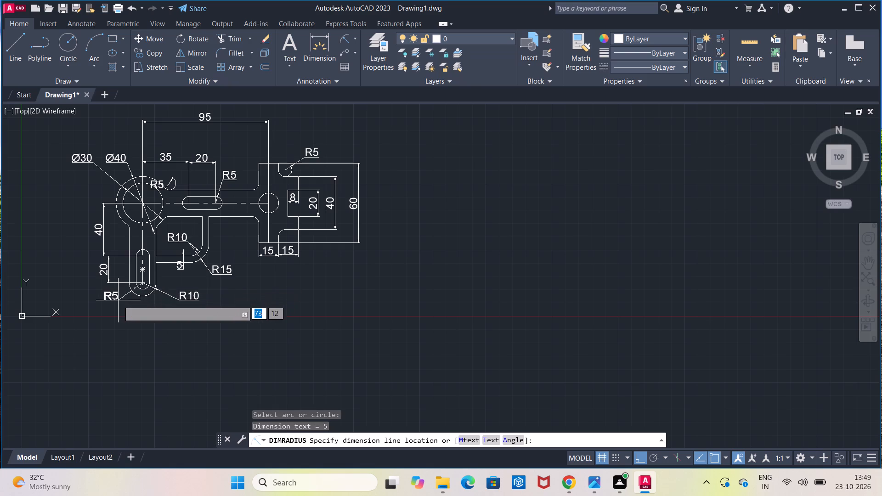
left_click(118, 300)
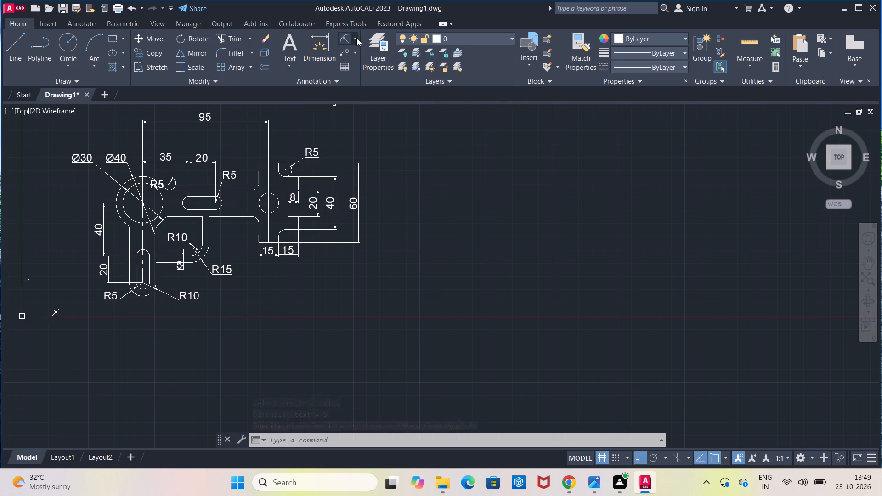
Dimension the vertical distance from the large circle's centre to the vertical slot's lower arc centre, placed outside the existing vertical dimensions.
left_click(356, 38)
left_click(349, 55)
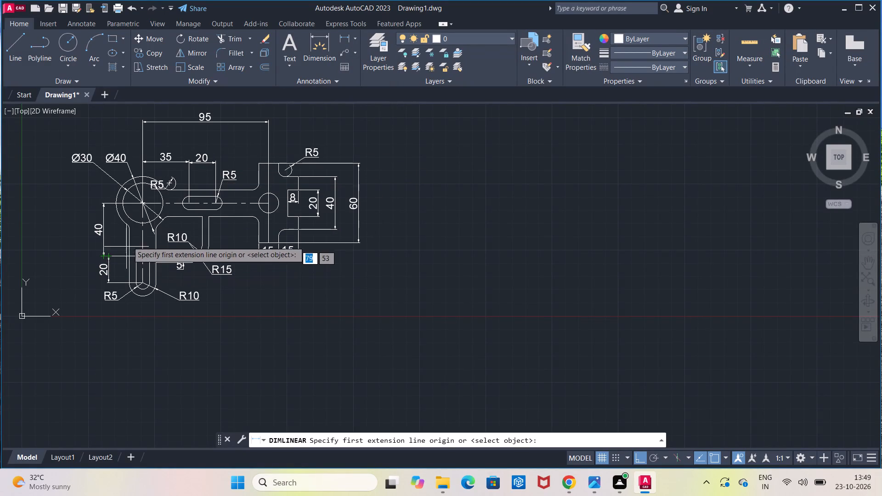
left_click(142, 202)
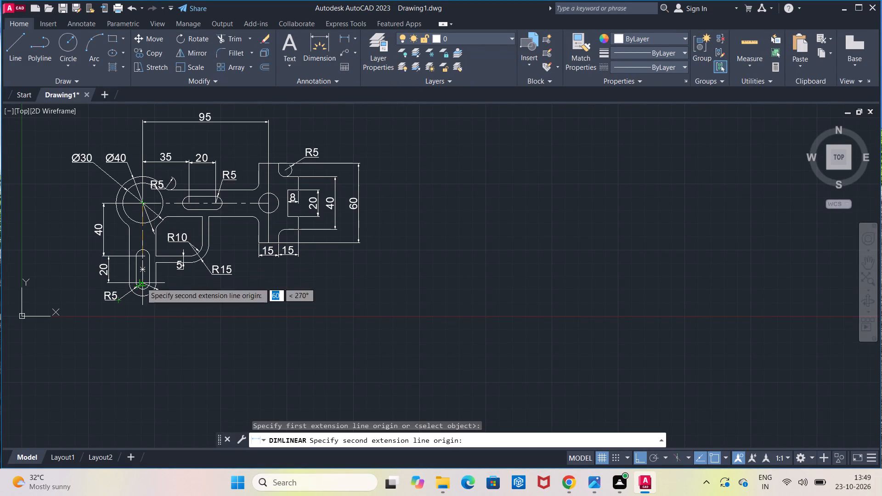
left_click(141, 282)
left_click(79, 281)
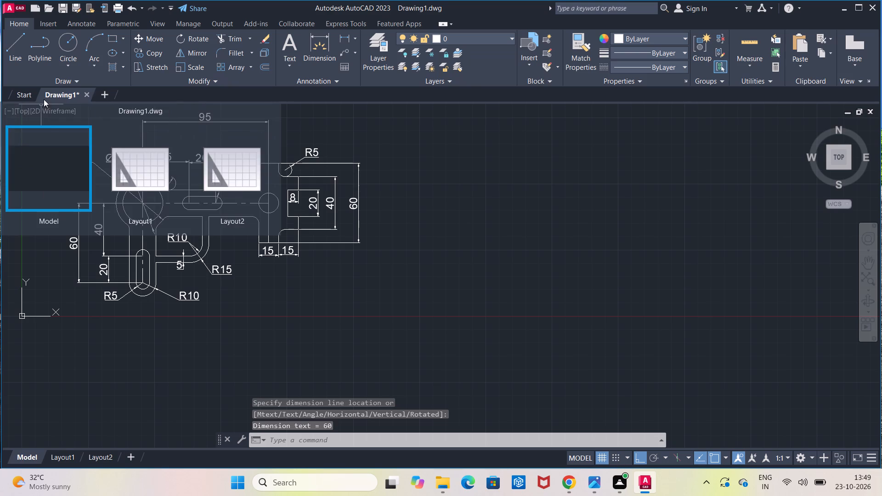
Save the drawing in Documents with the file name Rocker lever.
left_click(62, 10)
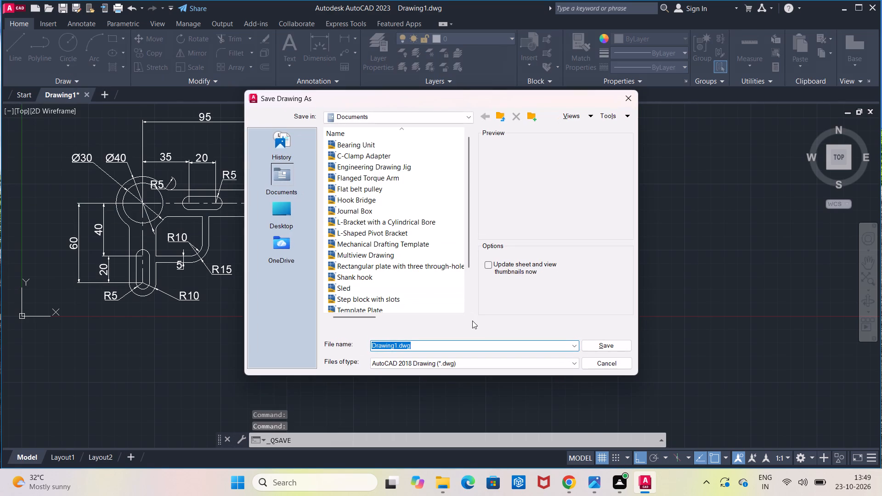
key("BackSpace")
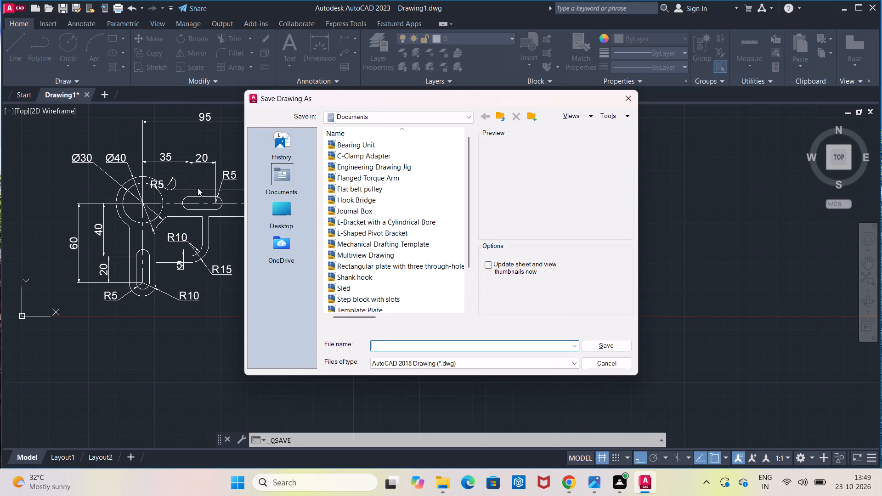
left_click(407, 344)
key("r")
type("ocker")
key("space")
type("lever")
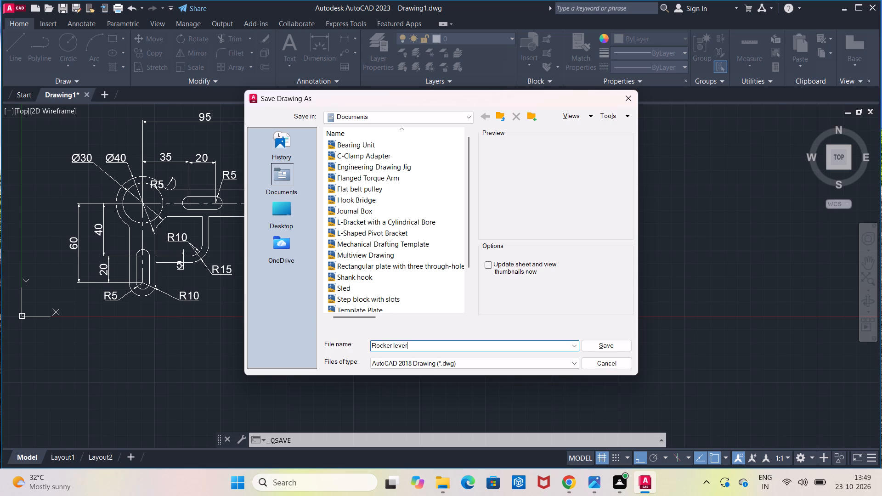
left_click(615, 350)
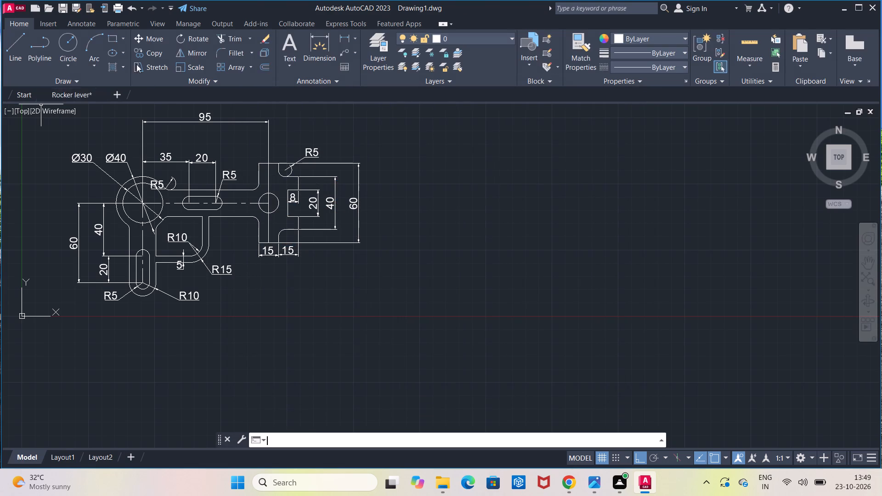
Start a plot of the drawing, centred in landscape orientation on ISO A4 (297.00 x 210.00 MM) paper.
left_click(115, 9)
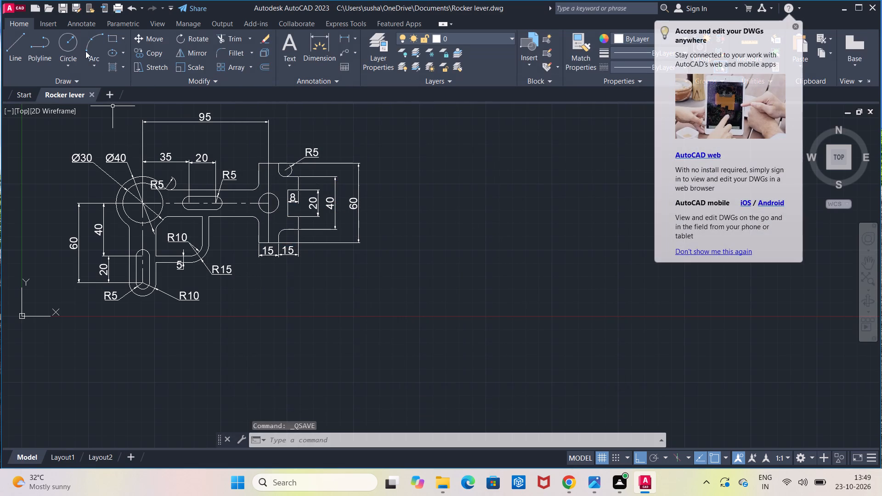
left_click(118, 7)
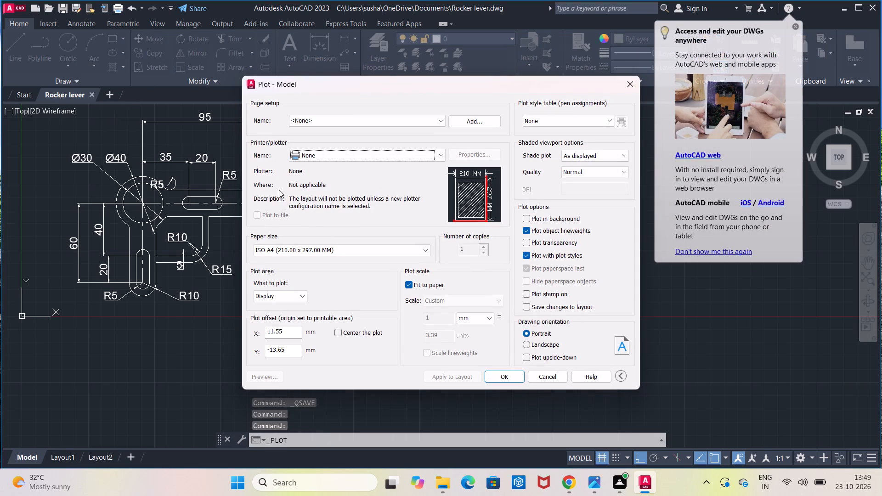
left_click(365, 335)
left_click(553, 341)
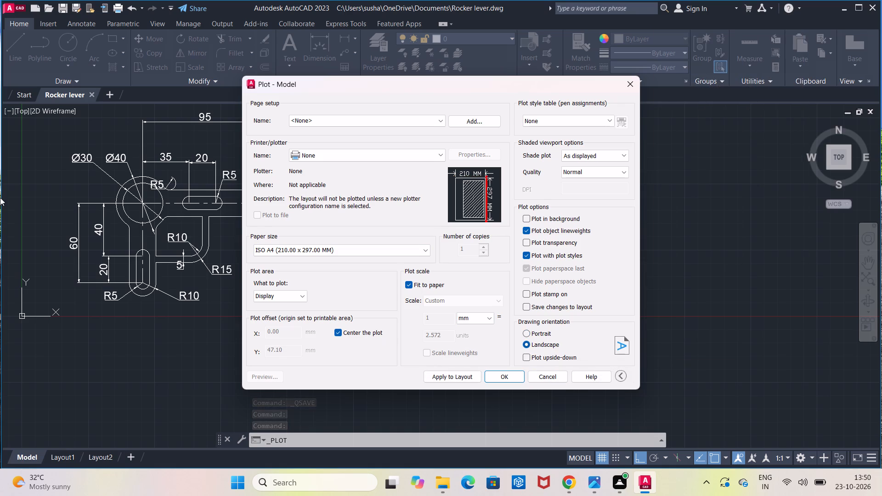
left_click(420, 252)
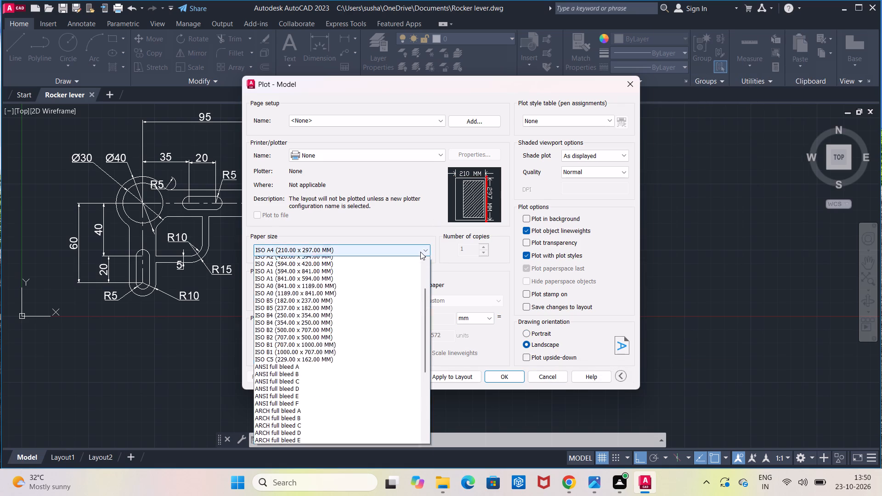
left_click(414, 265)
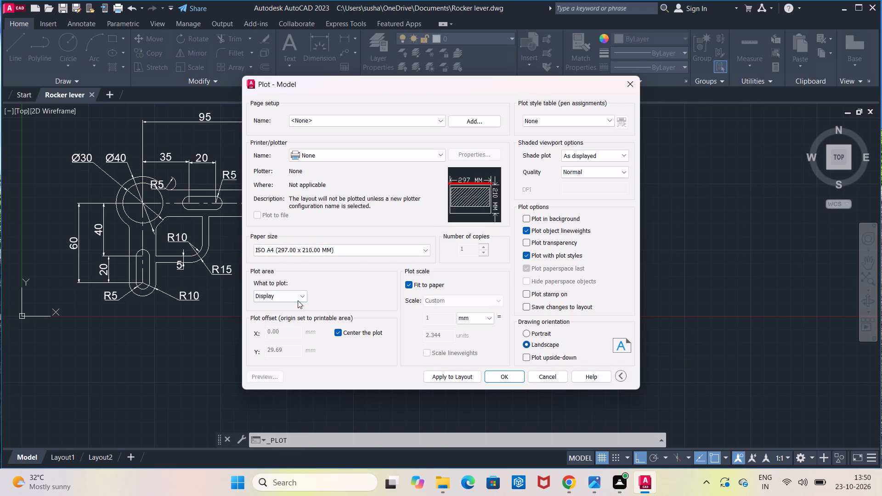
Set the plot area to a window enclosing the whole part with all its dimensions.
left_click(298, 300)
left_click(299, 327)
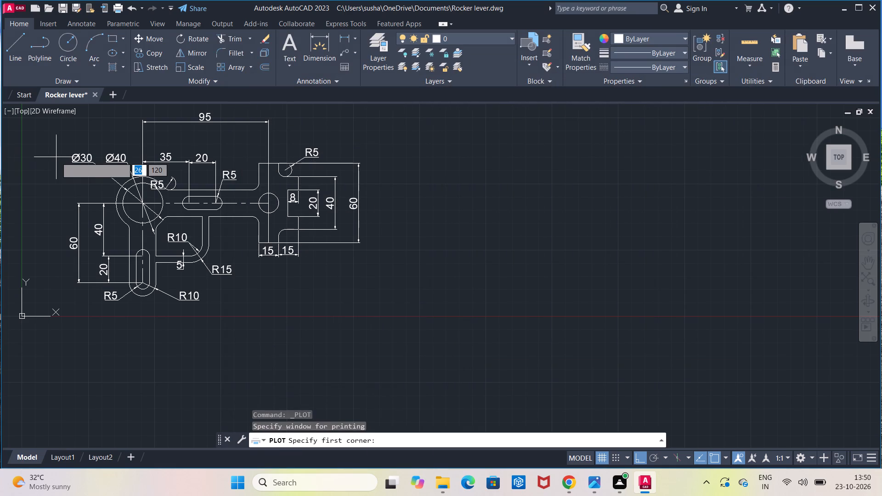
scroll(56, 157, "up", 1)
scroll(56, 157, "down", 2)
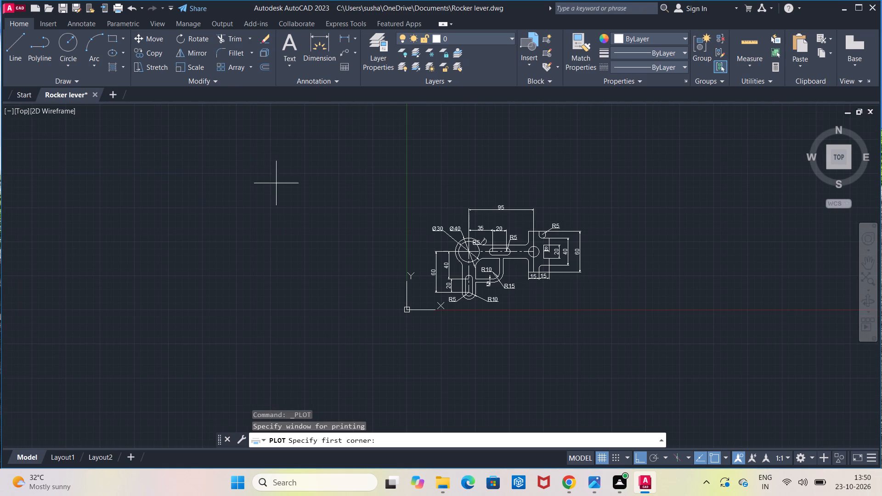
left_click(419, 182)
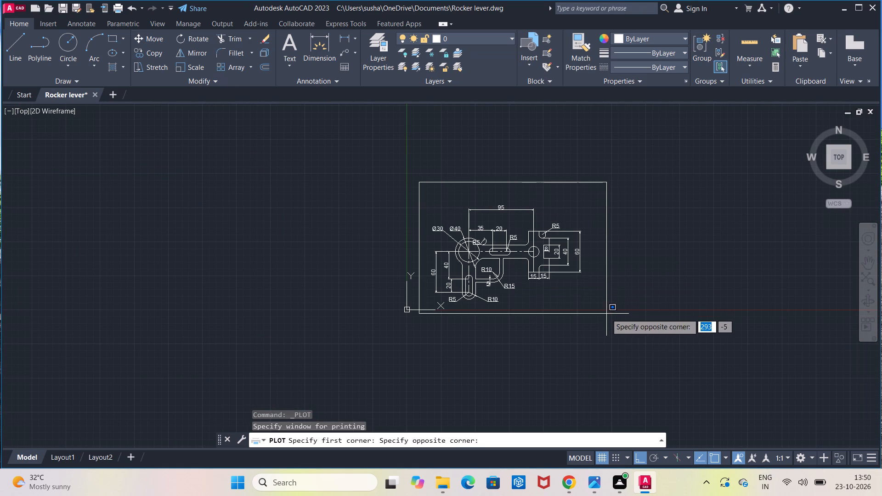
left_click(606, 314)
Plot with DWG To PDF.pc3 and save the PDF in Documents under the suggested name.
left_click(362, 160)
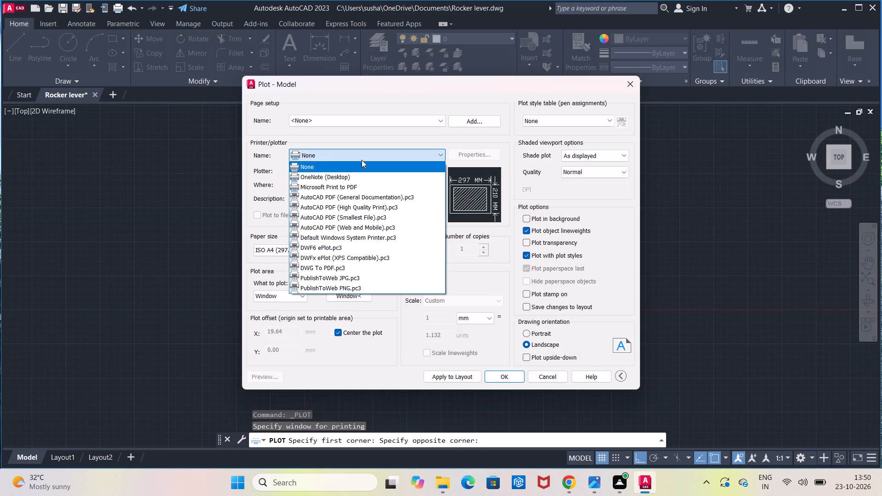
left_click(376, 271)
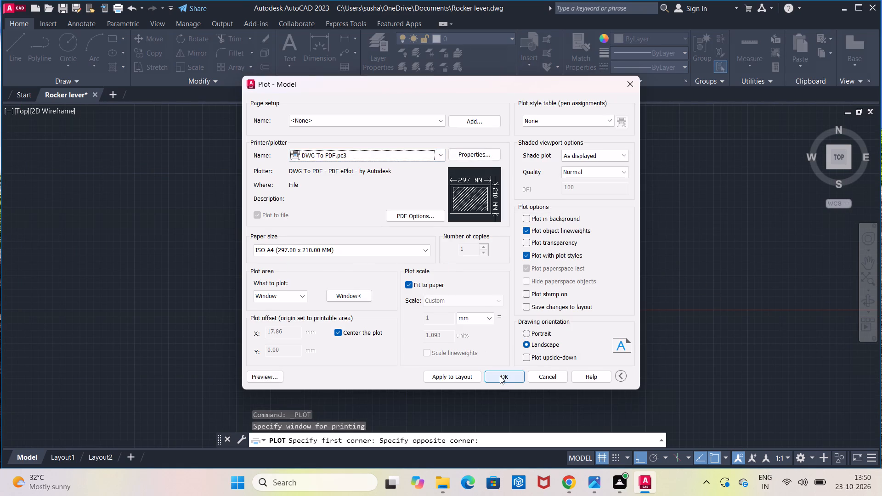
left_click(500, 376)
left_click(588, 345)
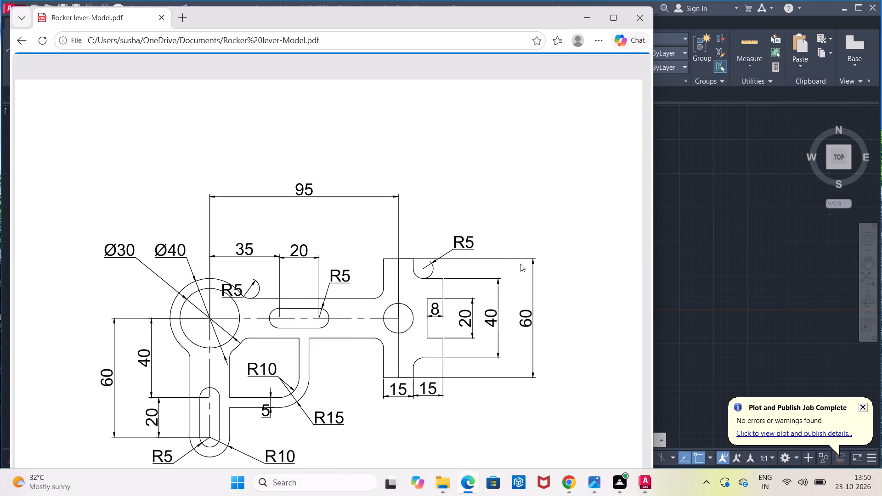
Look over the plotted PDF in Microsoft Edge and close it.
scroll(516, 262, "down", 2)
left_click(641, 16)
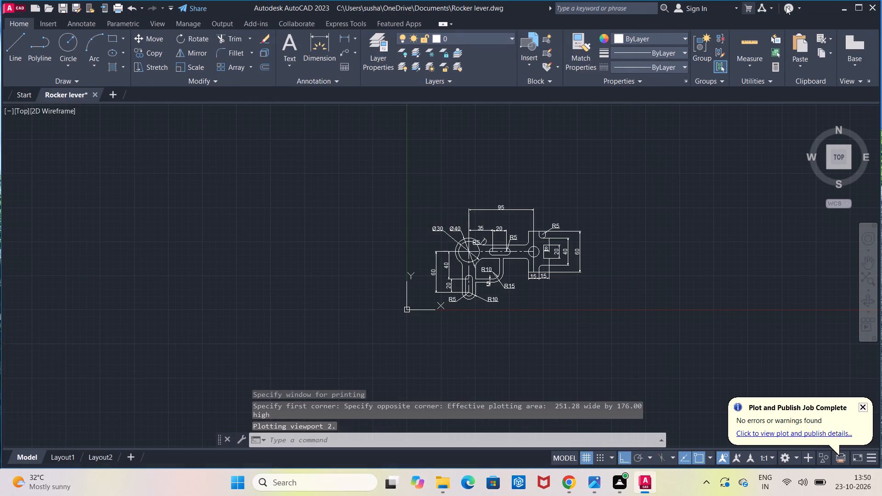
Quit AutoCAD, saving the changes to the Rocker lever drawing.
left_click(868, 8)
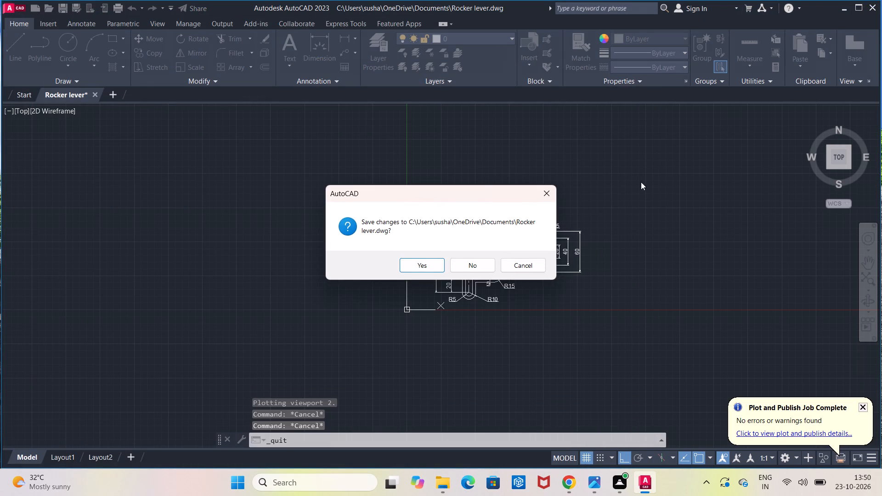
left_click(409, 263)
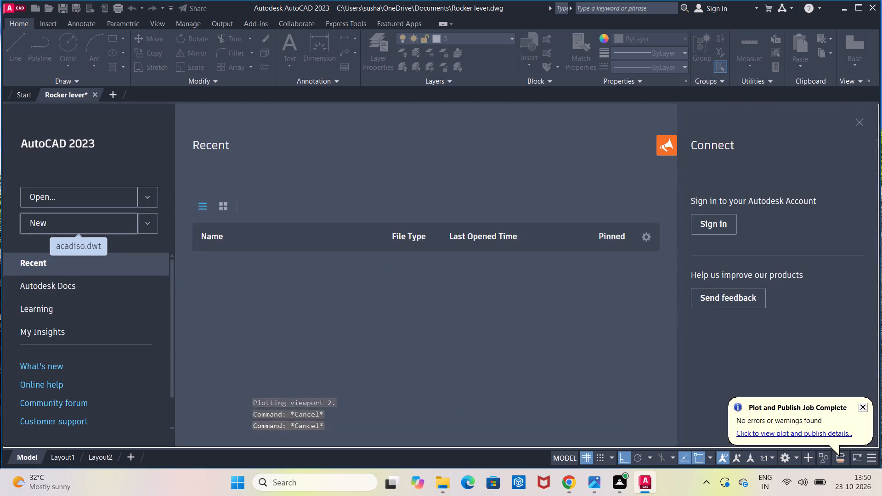